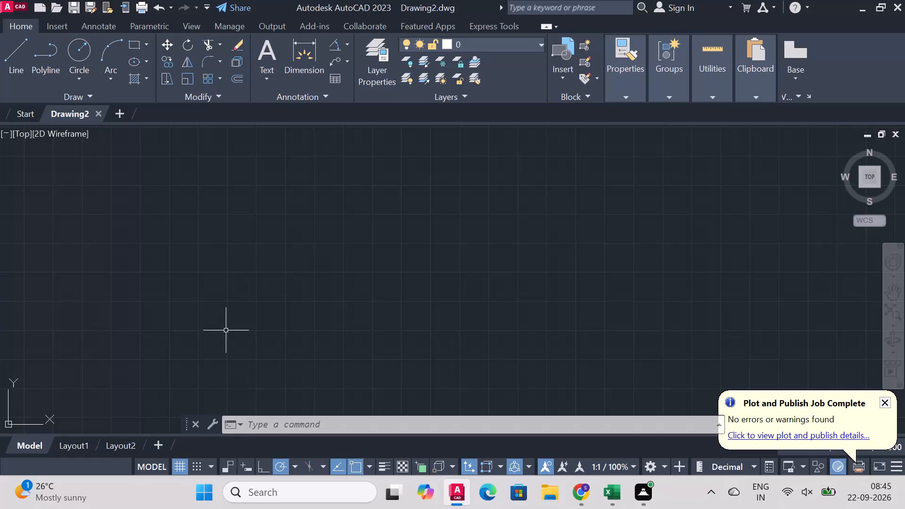
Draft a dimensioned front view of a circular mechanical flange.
Turn on command log file recording with LOGFILEON.
type("logfil")
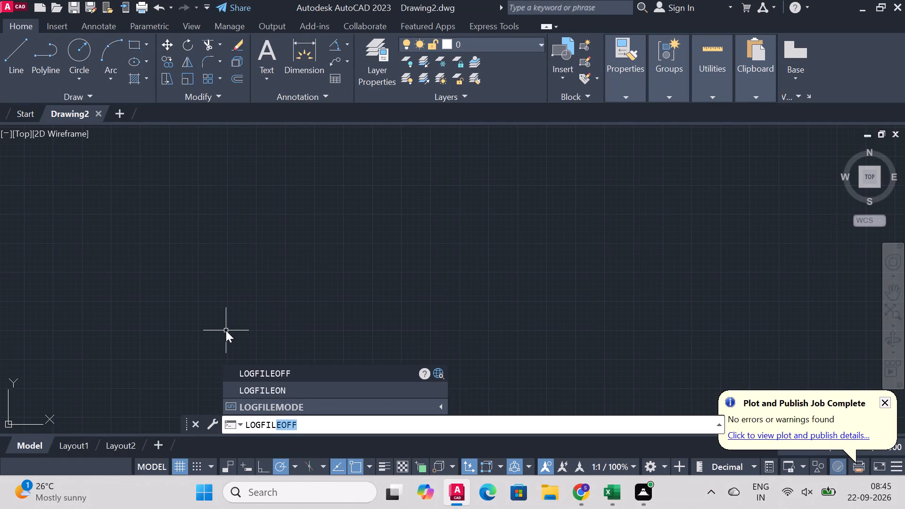
key("Down")
key("Return")
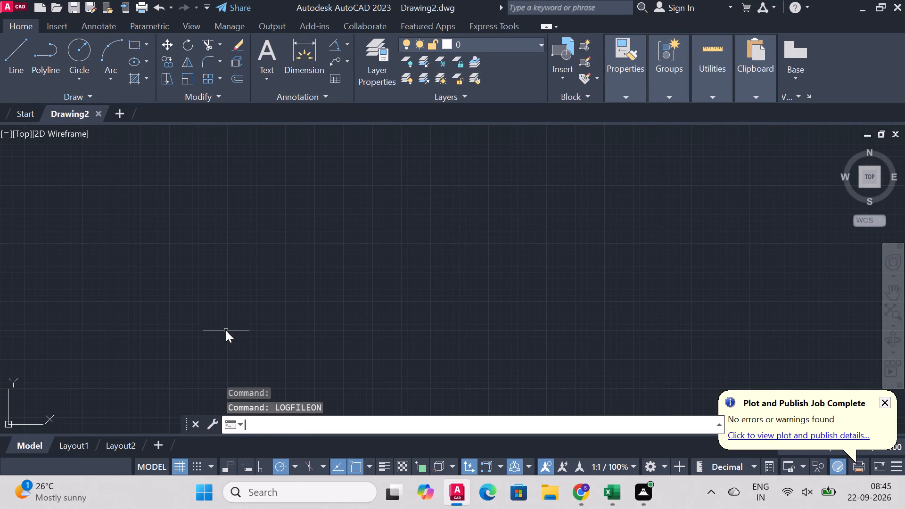
Set the drawing units' length precision to 0, with no decimal places.
type("units")
key("Return")
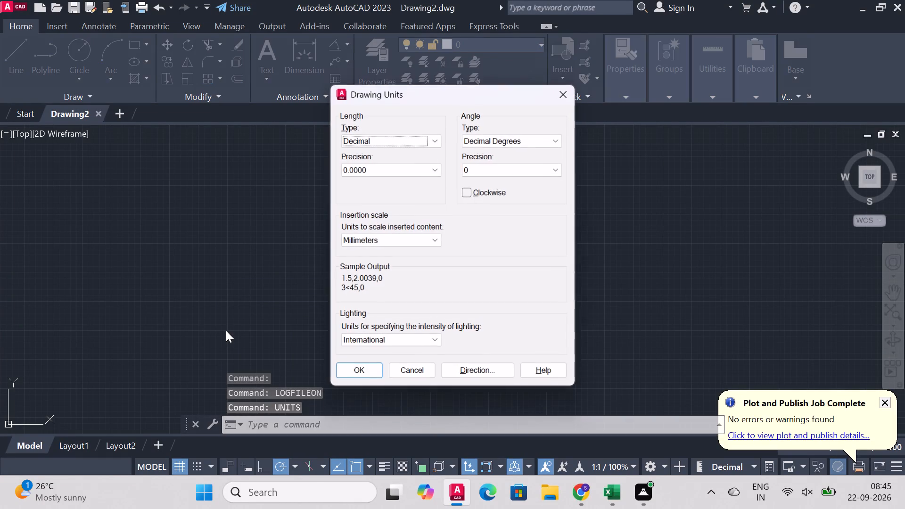
key("Tab")
key("Up")
key("Up")
key("Up")
key("Up")
key("Return")
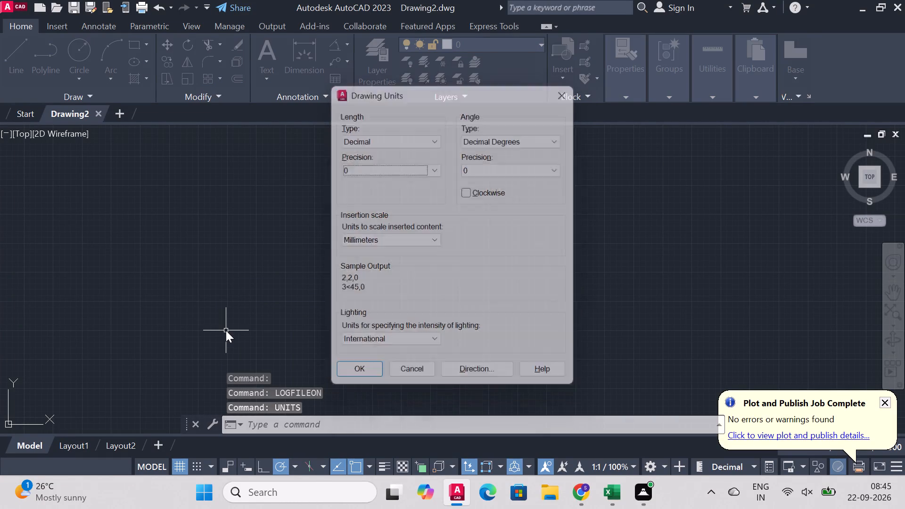
Set the model space limits with lower-left corner 0,0 and upper-right corner 100,100.
type("limit")
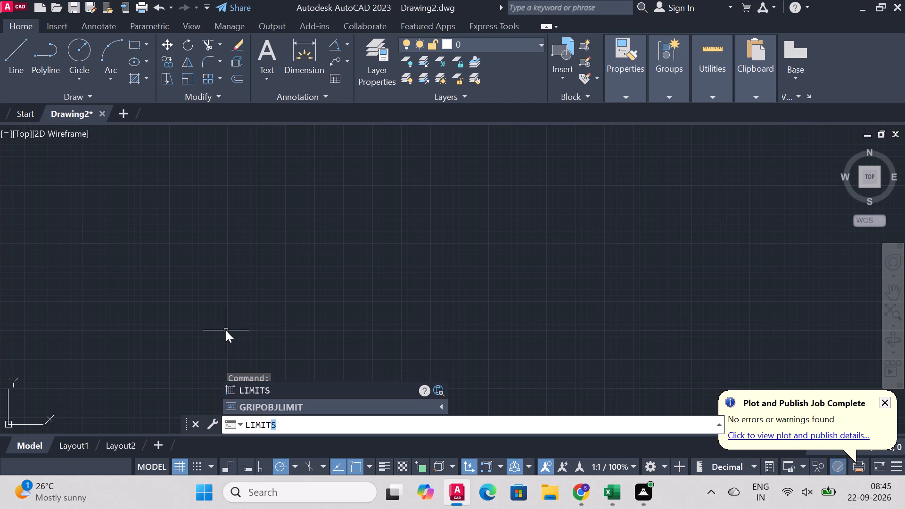
key("s")
key("Return")
key("0")
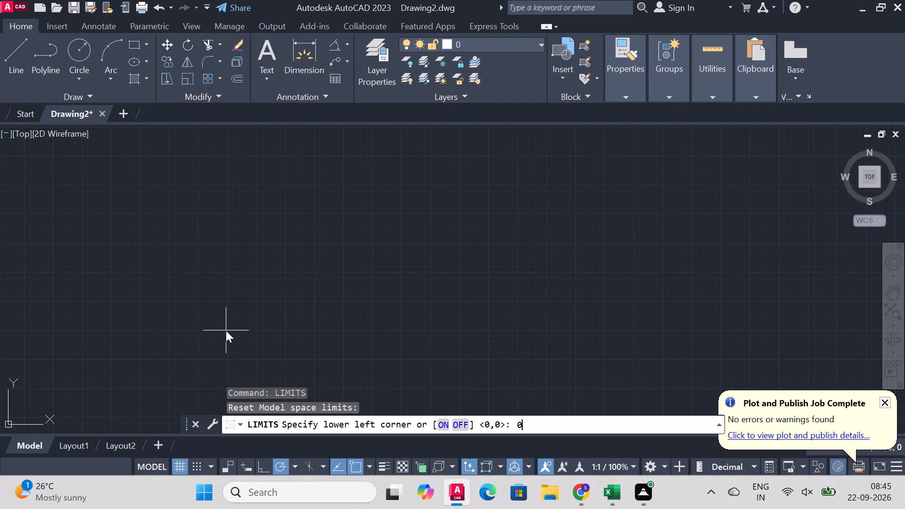
type(",0")
key("Return")
type("100")
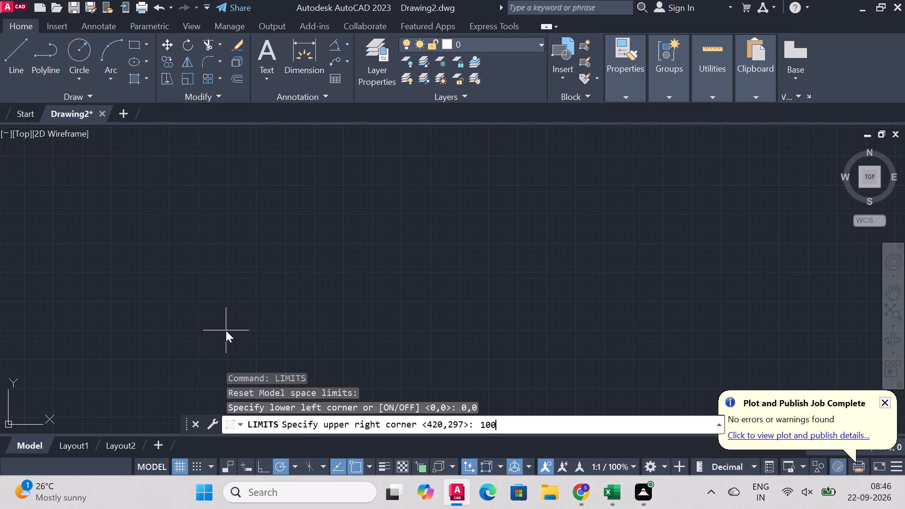
type(",100")
key("Return")
key("z")
key("Return")
key("a")
key("Return")
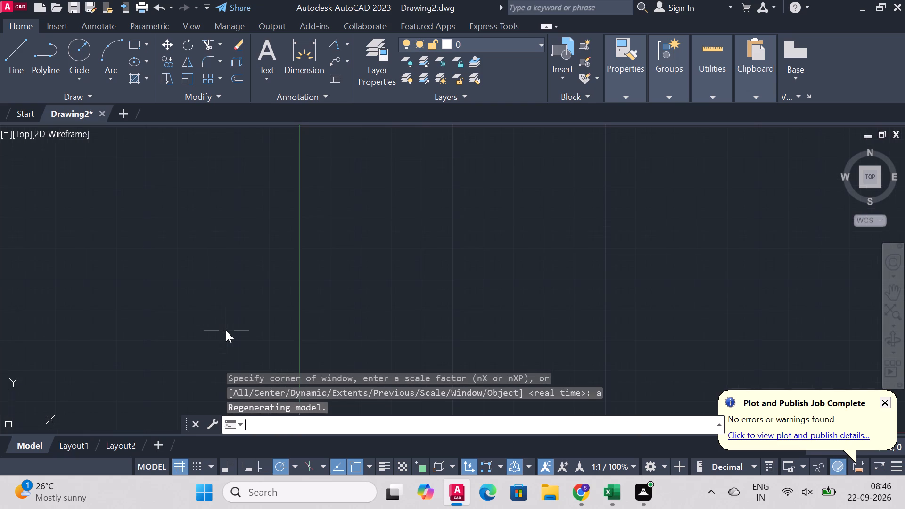
Modify the ISO-25 dimension style to text height 4, arrow size 2 and horizontal text alignment.
key("d")
key("Return")
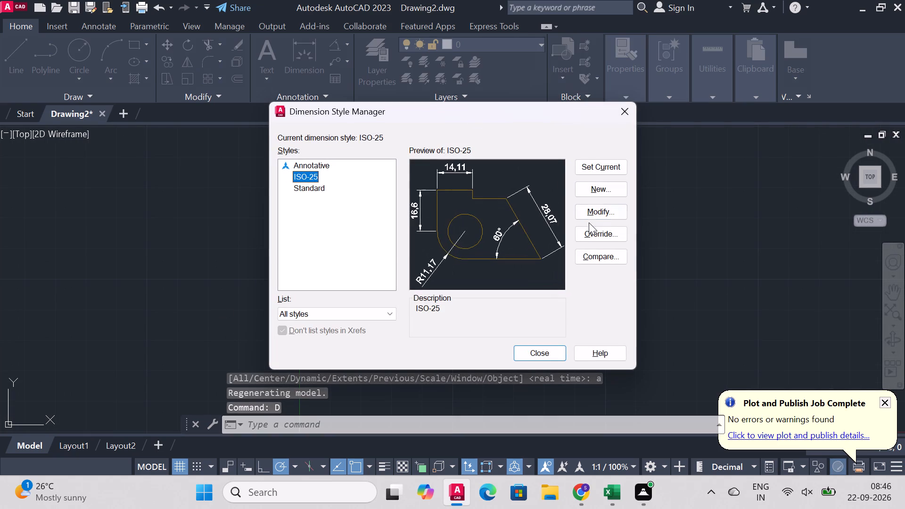
left_click(594, 211)
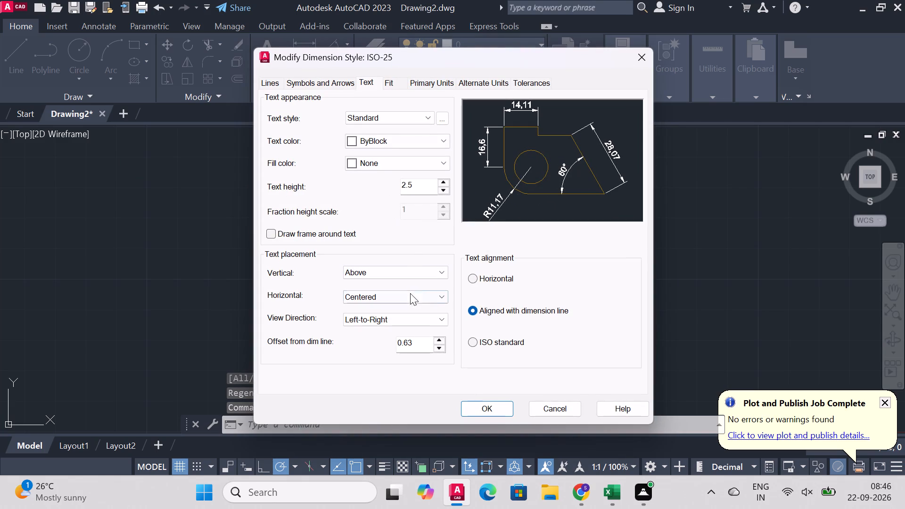
left_click_drag(420, 190, 303, 195)
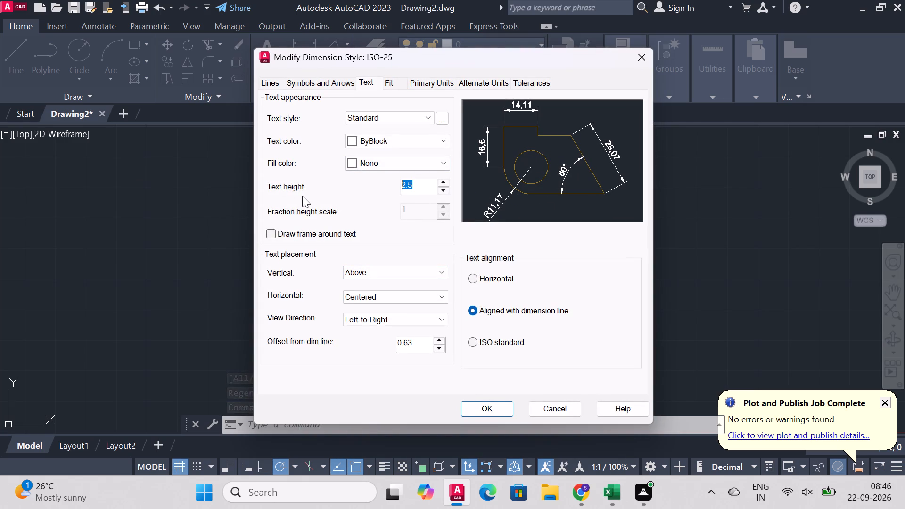
key("4")
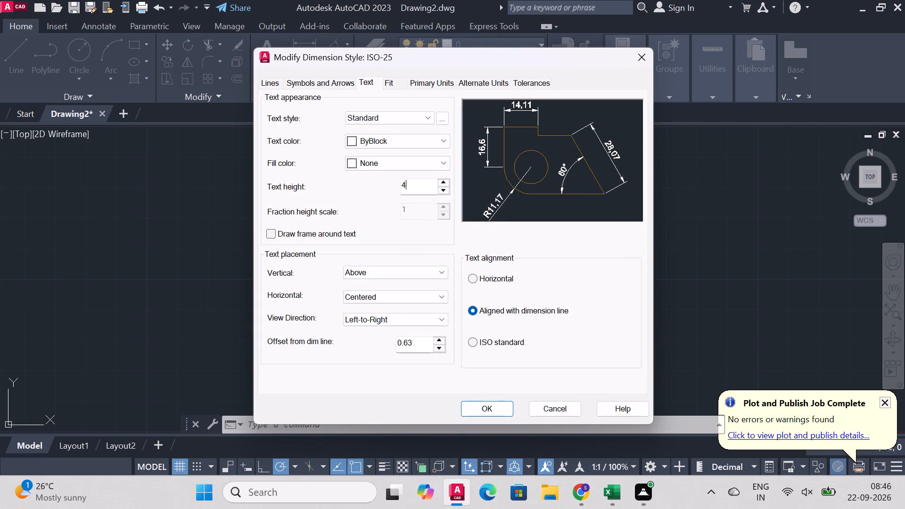
left_click(325, 86)
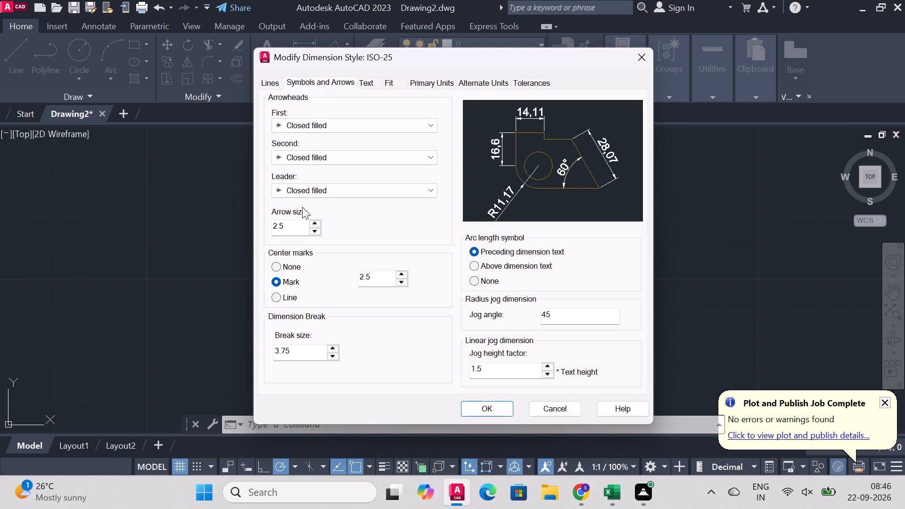
left_click_drag(304, 233, 47, 264)
key("2")
left_click(370, 83)
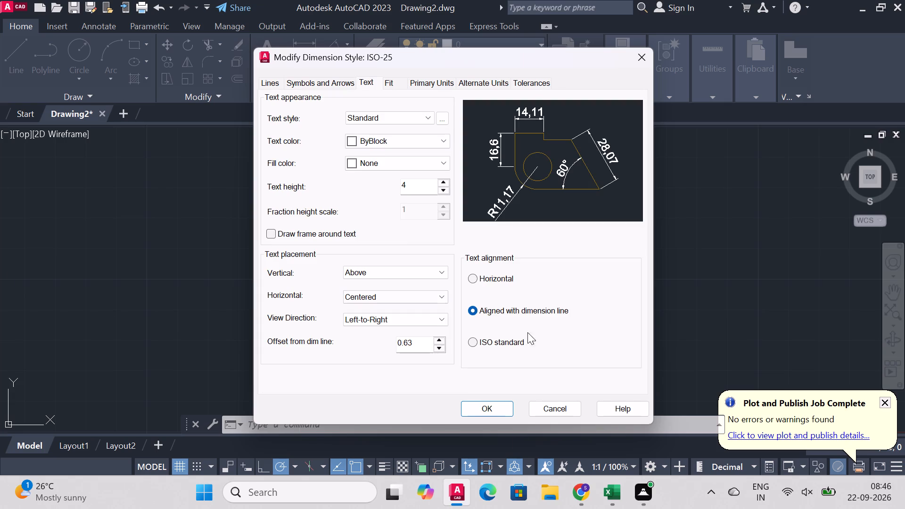
left_click(484, 282)
left_click(489, 413)
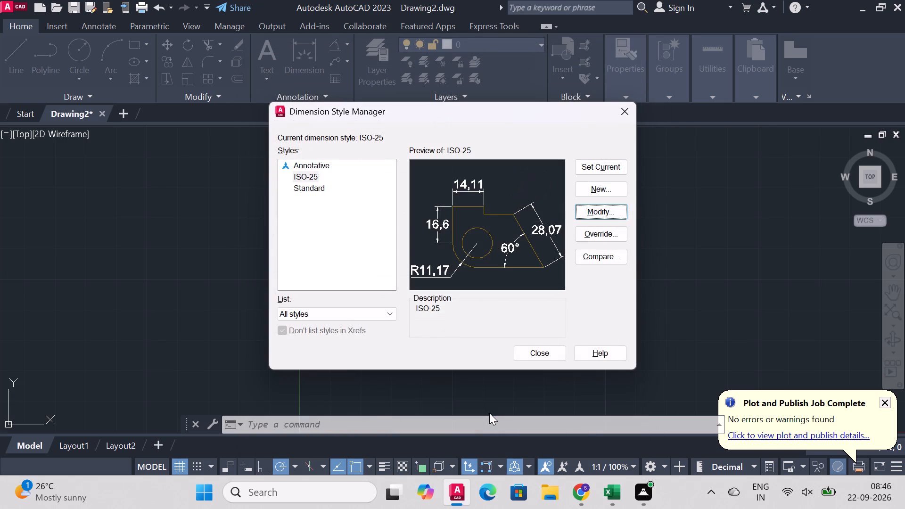
left_click(527, 356)
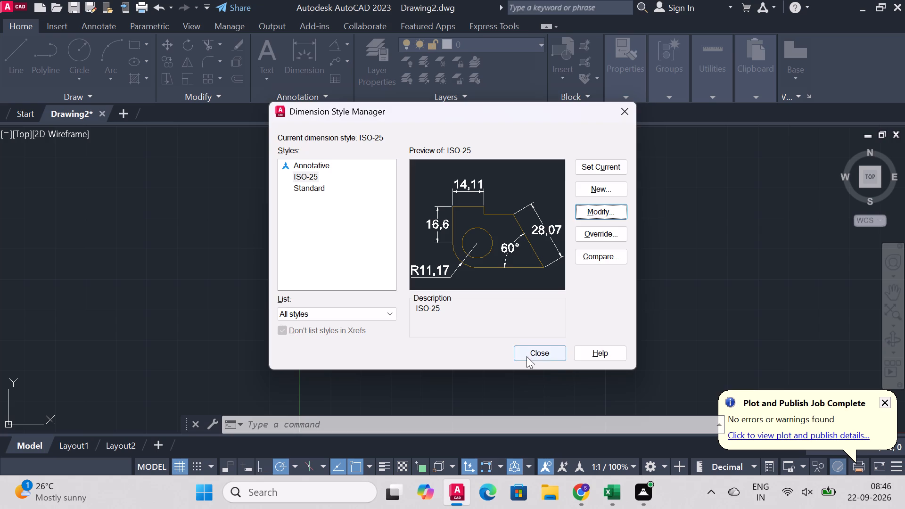
Draw a circle of radius 60 in the empty area of the first quadrant, away from the origin axes.
type("ci")
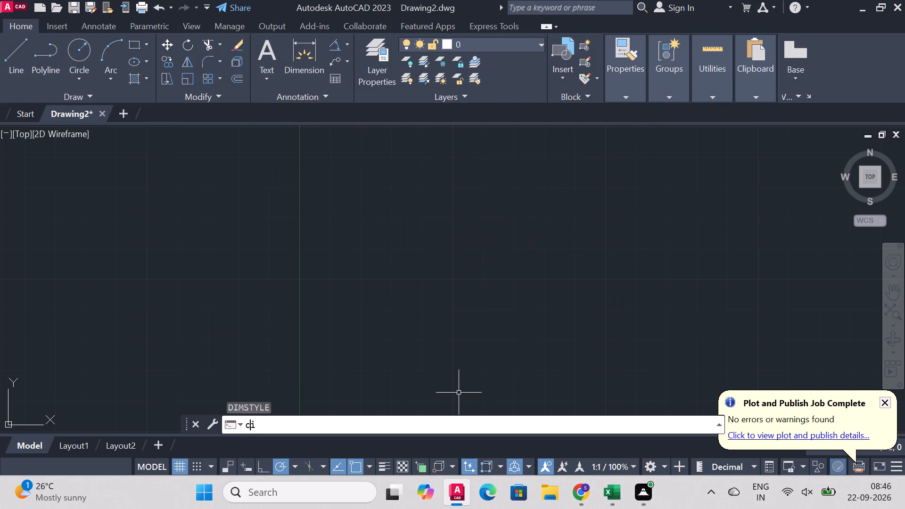
key("Return")
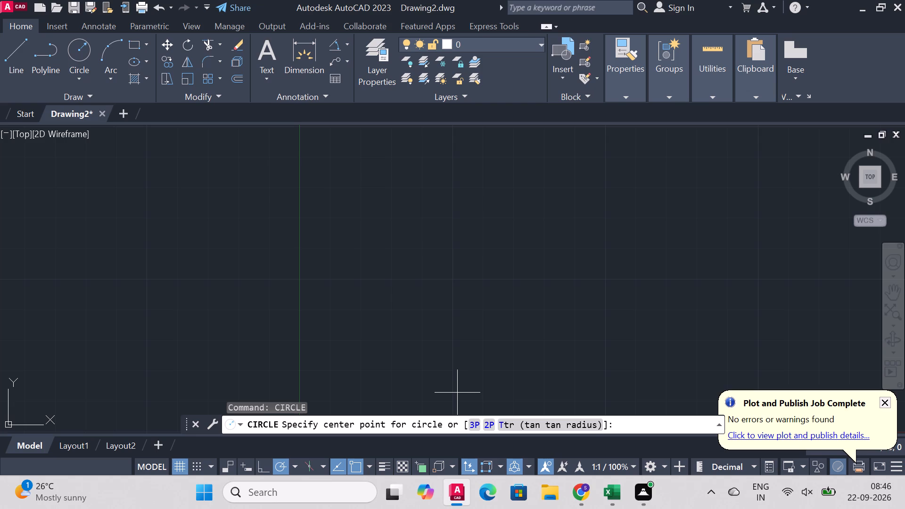
scroll(604, 260, "down", 3)
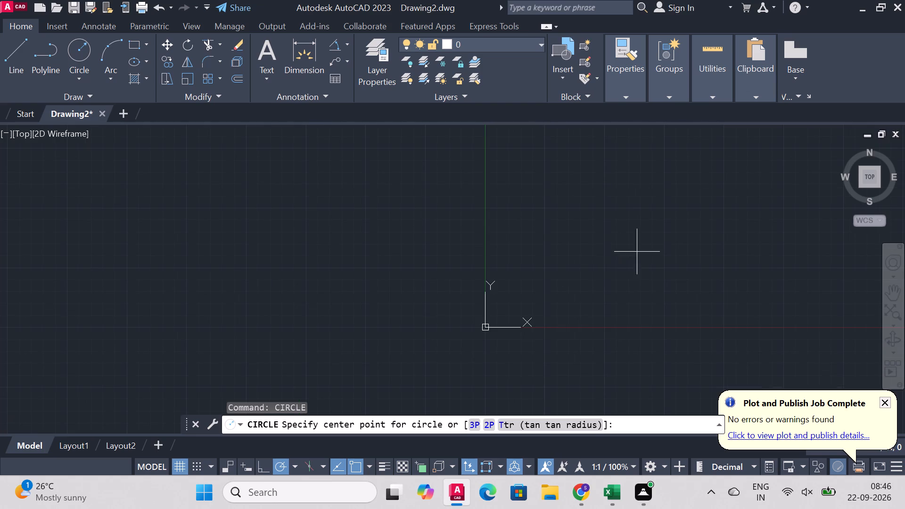
scroll(779, 197, "up", 1)
scroll(741, 205, "up", 1)
left_click(469, 254)
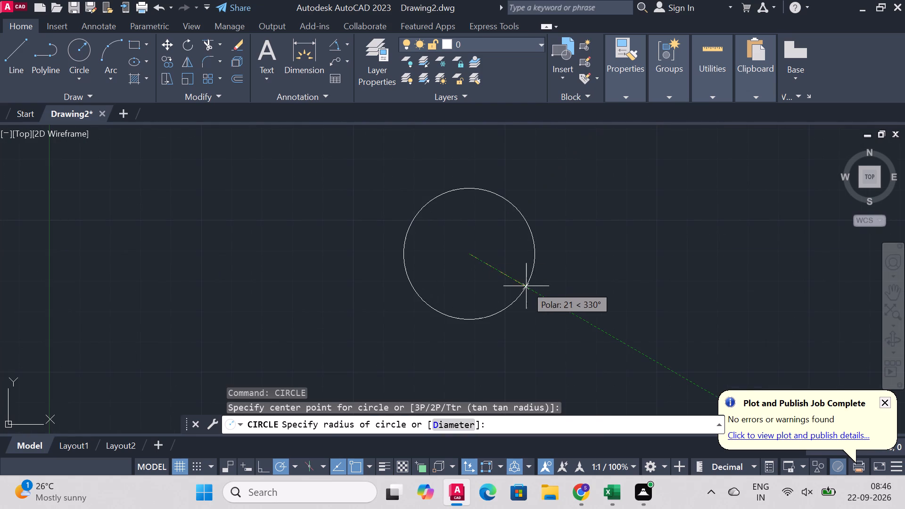
type("60")
key("Return")
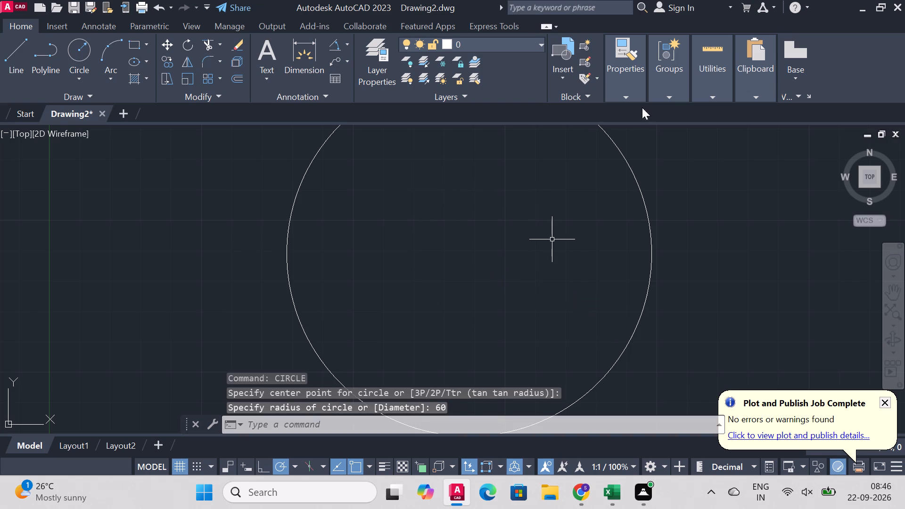
Draw a concentric circle of radius 54 from the centre of the radius 60 circle.
left_click(78, 52)
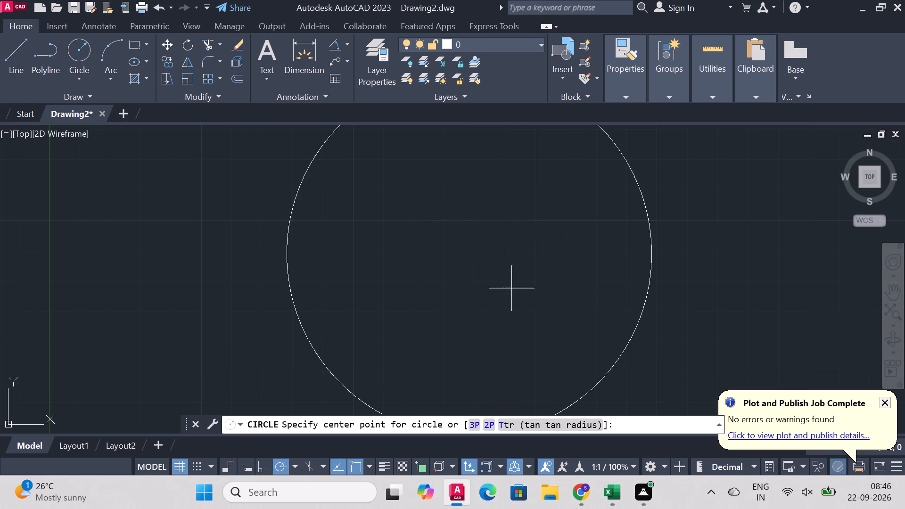
left_click(470, 252)
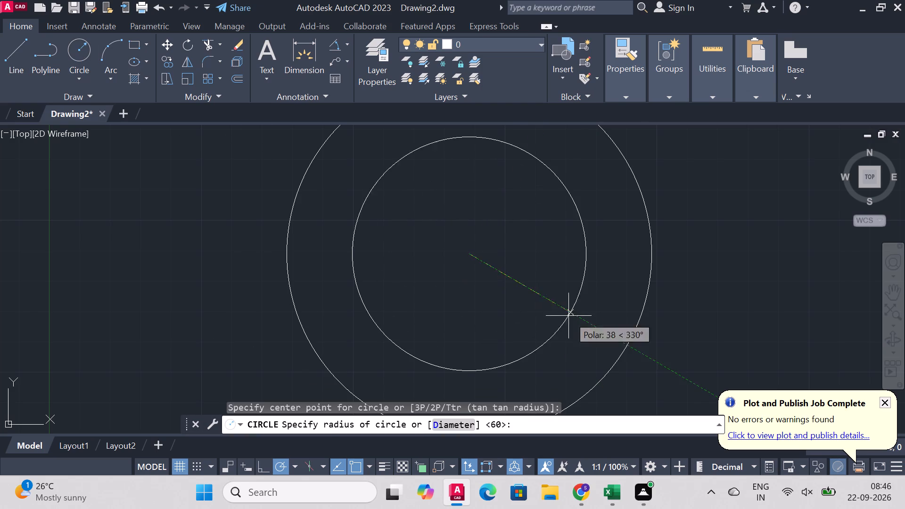
type("54")
key("Return")
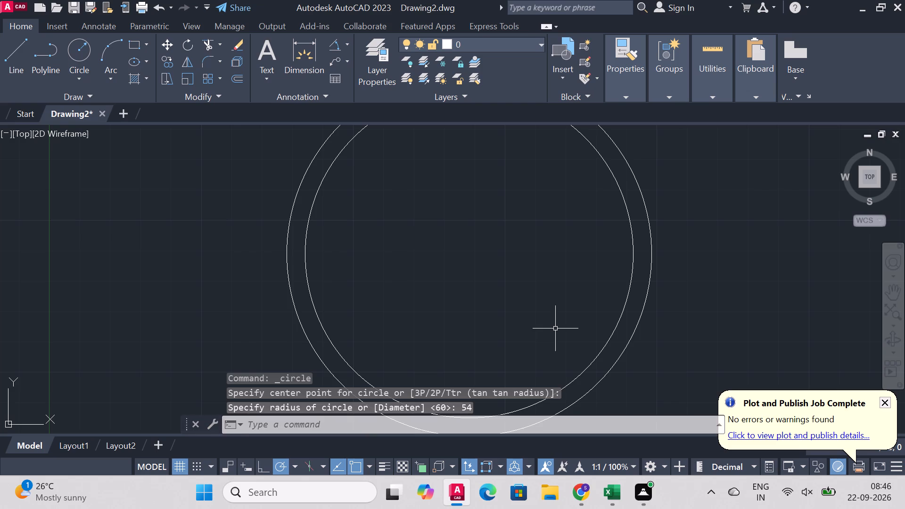
Draw a concentric circle of radius 20 at the common centre of the two large circles.
left_click(82, 39)
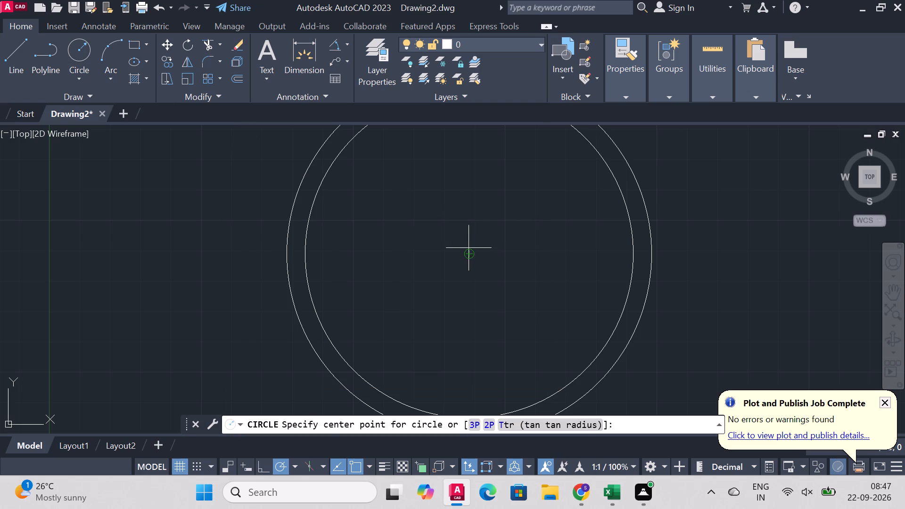
left_click(467, 252)
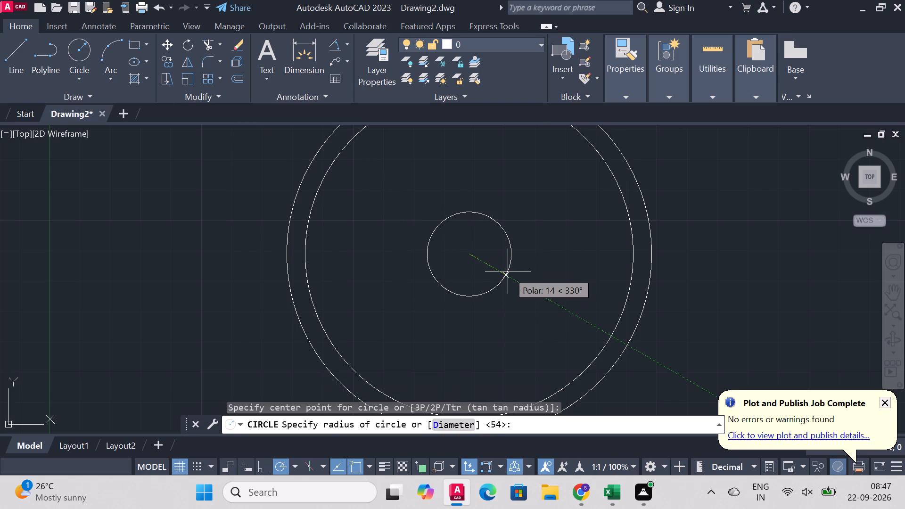
key("r")
key("Return")
type("20")
key("Return")
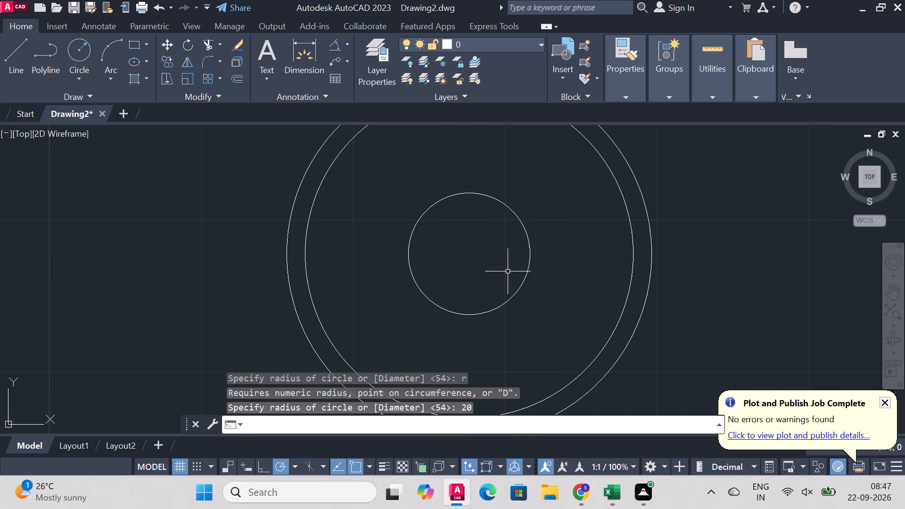
Draw a concentric circle of radius 15 inside the radius 20 circle.
left_click(75, 46)
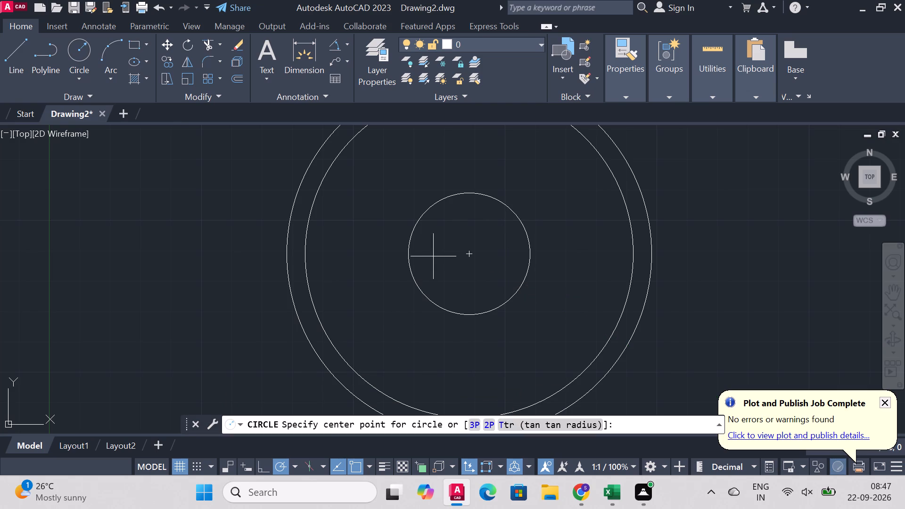
left_click(467, 257)
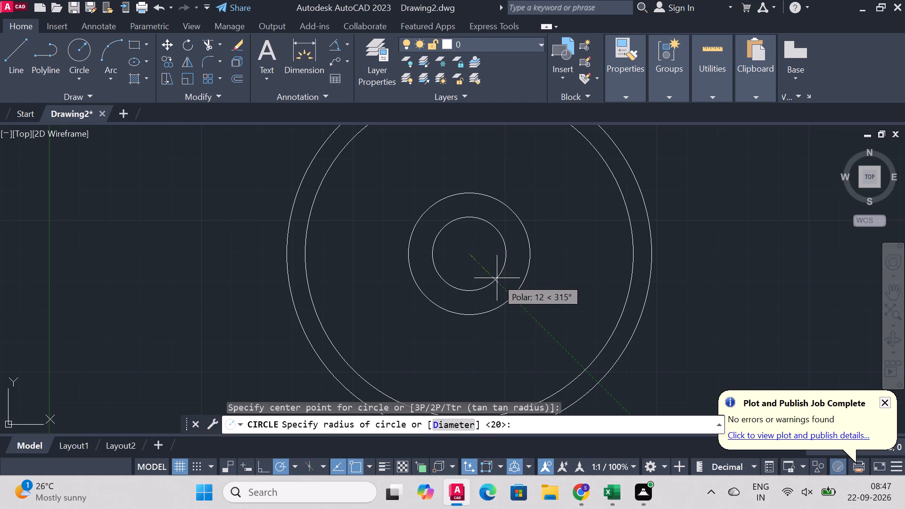
key("r")
key("Return")
type("15")
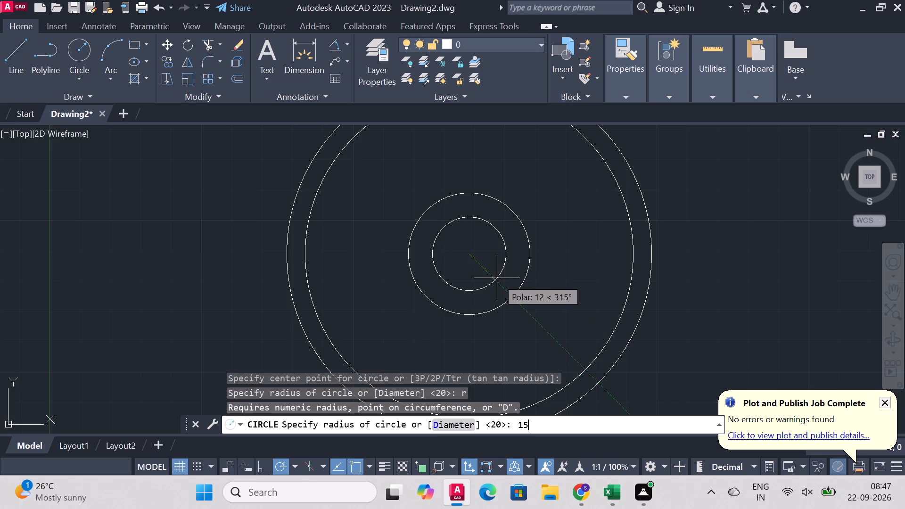
key("Return")
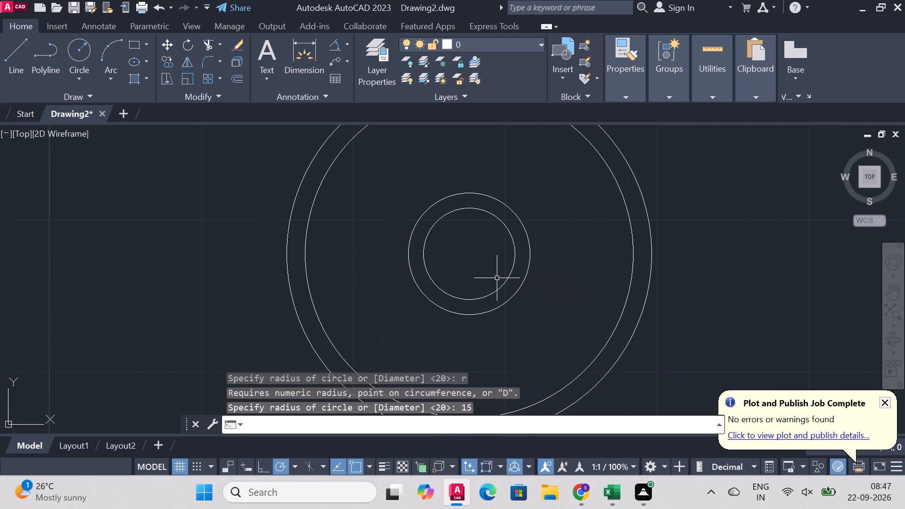
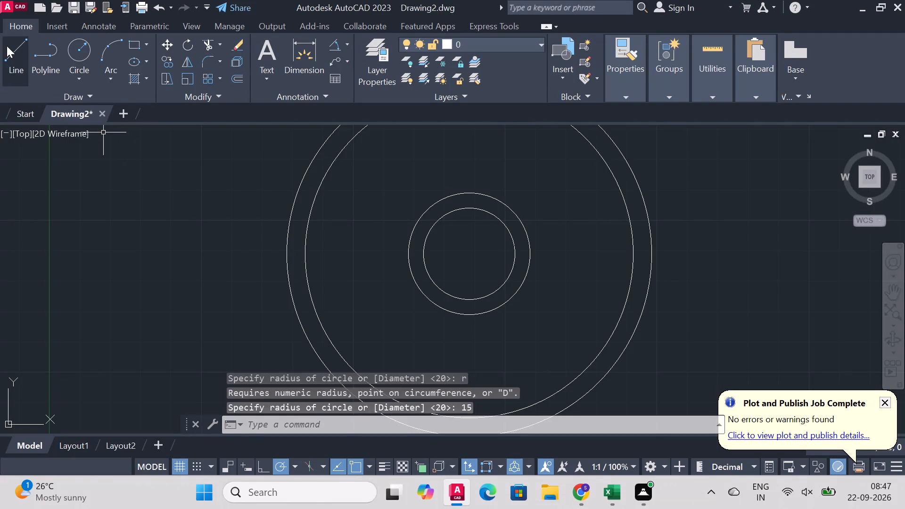
Draw horizontal lines from the common centre to the right and left quadrants of the radius 60 circle.
left_click(7, 46)
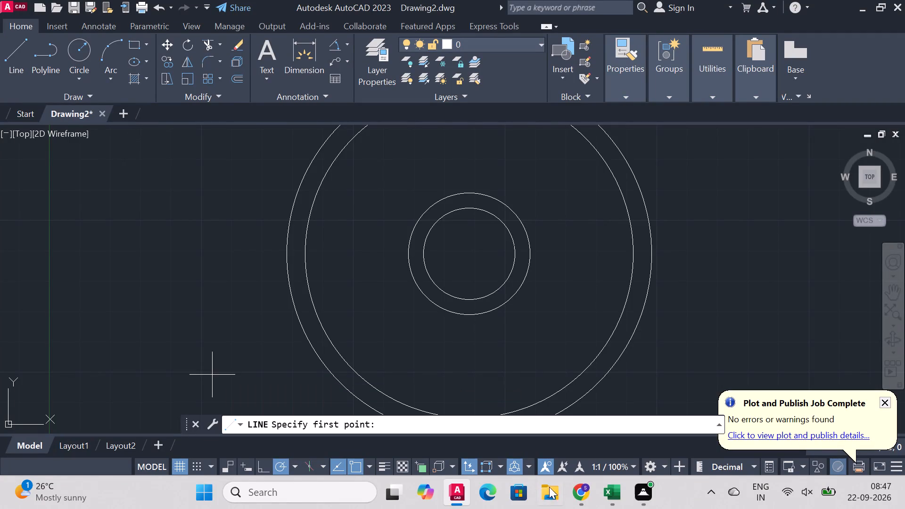
left_click(469, 254)
left_click(652, 258)
right_click(652, 258)
left_click(684, 263)
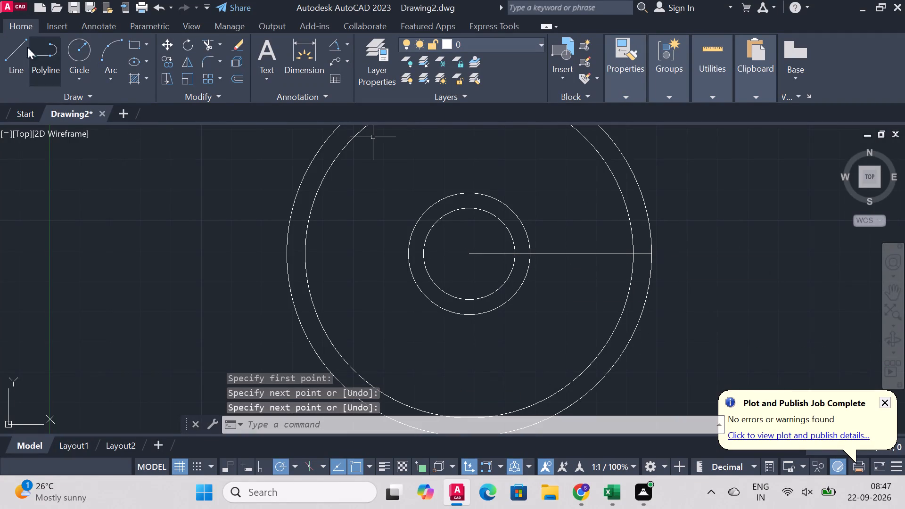
left_click(16, 50)
left_click(471, 256)
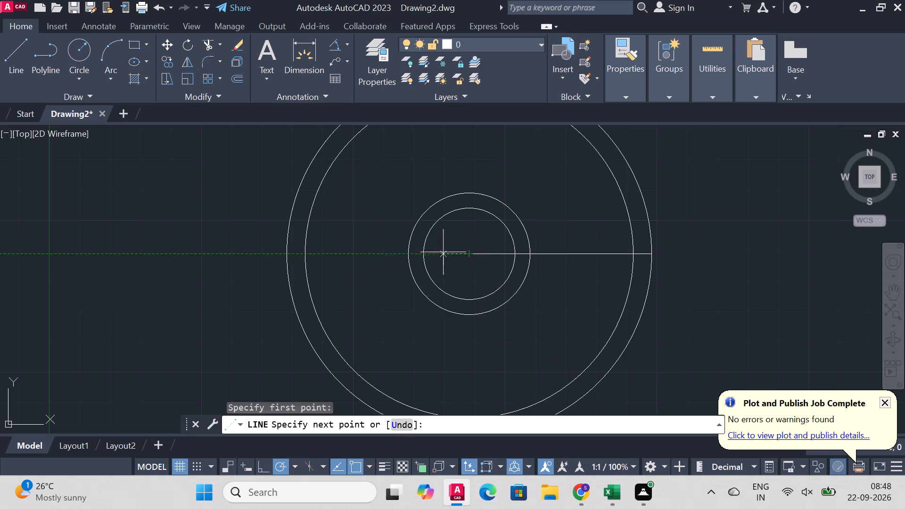
left_click(288, 255)
right_click(288, 255)
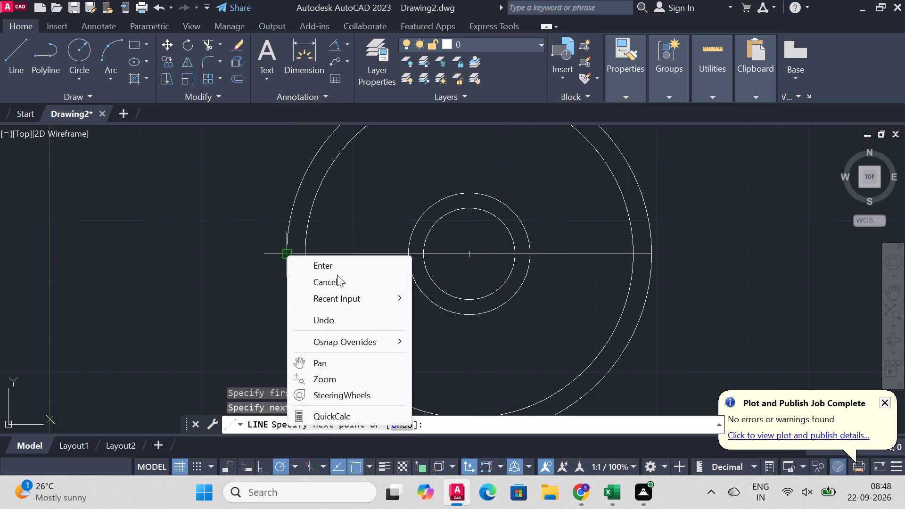
left_click(343, 260)
Draw a vertical line from the common centre up to the top quadrant of the radius 60 circle.
right_click(794, 235)
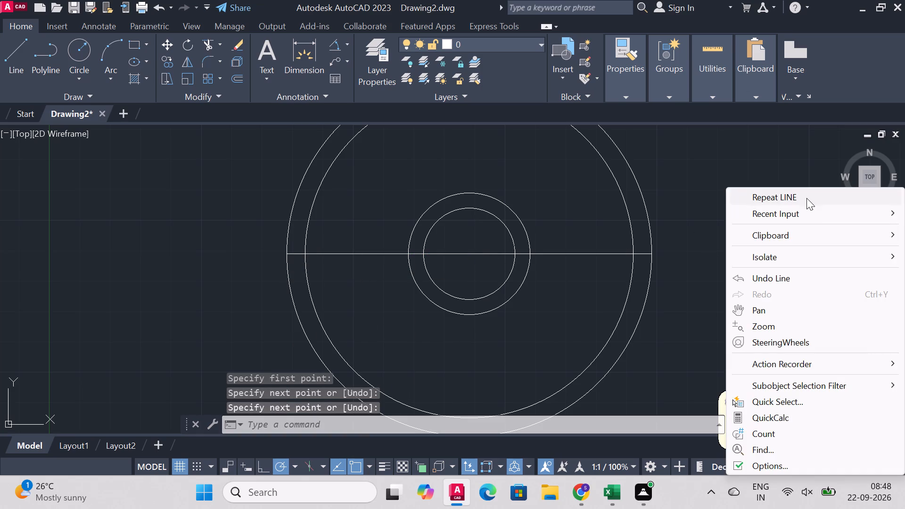
left_click(806, 198)
scroll(696, 209, "down", 2)
scroll(655, 213, "up", 2)
scroll(571, 203, "down", 3)
scroll(573, 188, "up", 1)
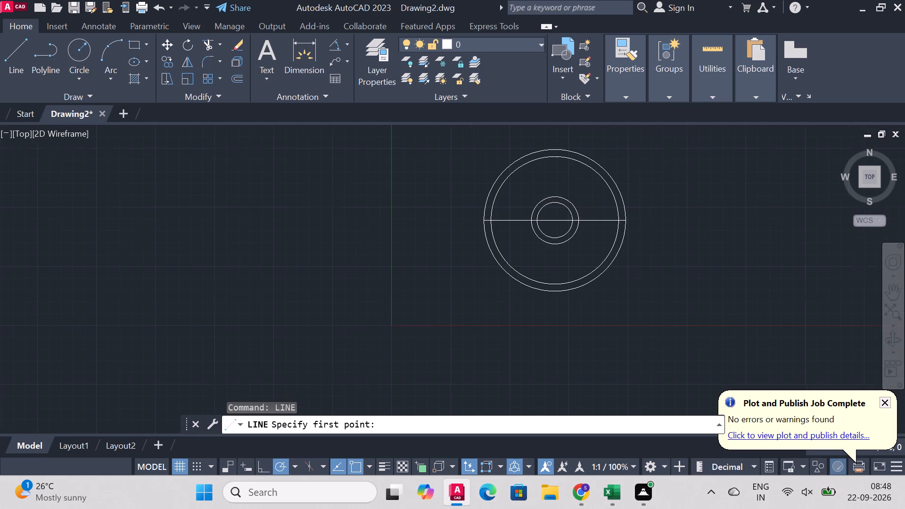
left_click(544, 240)
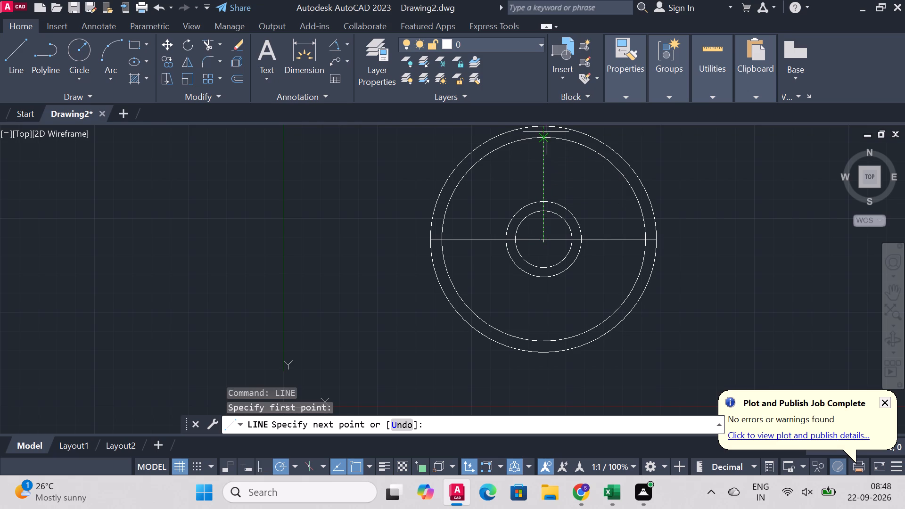
left_click(546, 130)
right_click(603, 169)
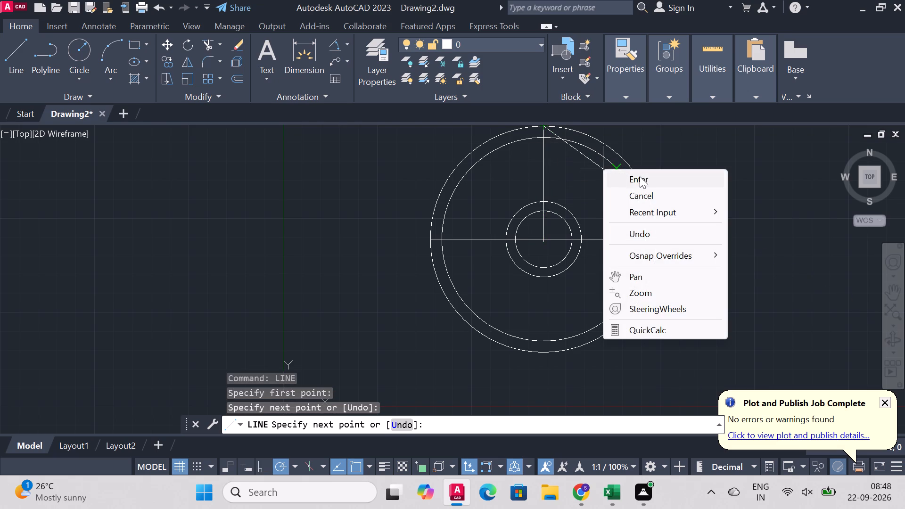
left_click(640, 176)
Draw a vertical line from the common centre down to the bottom quadrant of the radius 60 circle.
scroll(640, 172, "down", 1)
right_click_drag(660, 255, 656, 263)
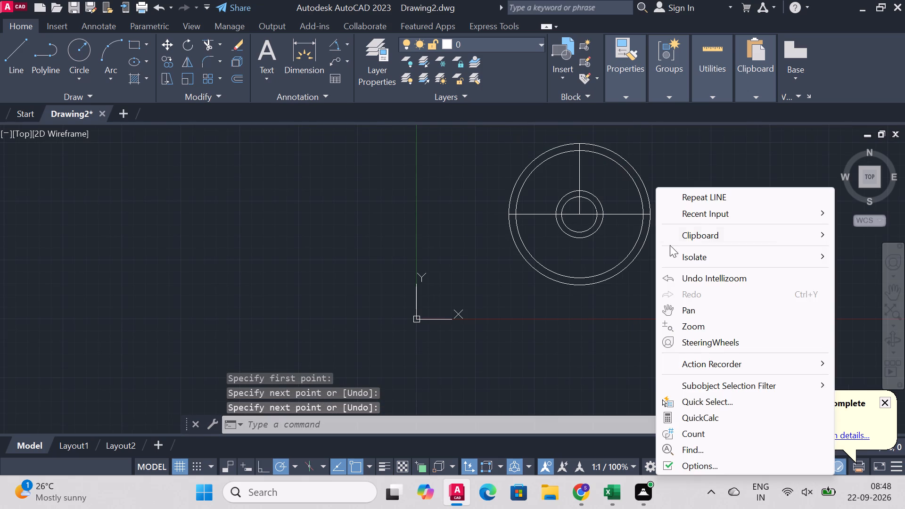
left_click(692, 197)
left_click(583, 214)
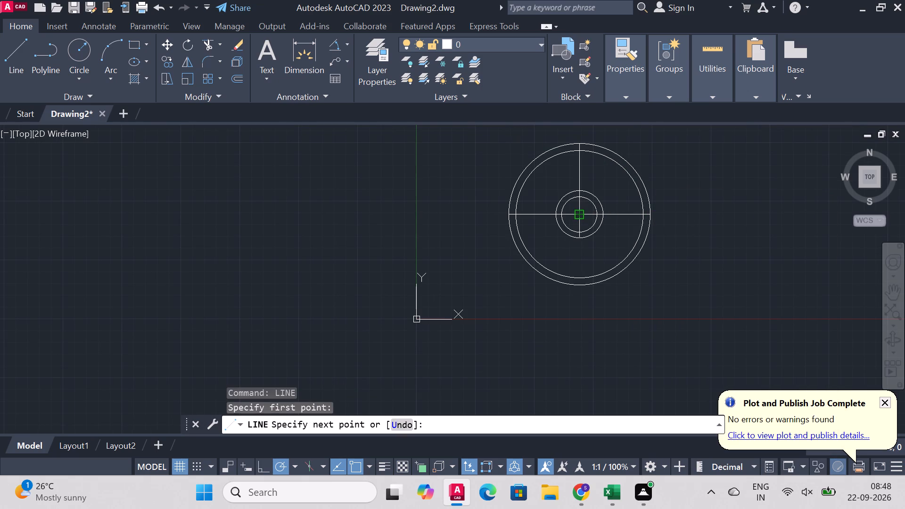
left_click(576, 286)
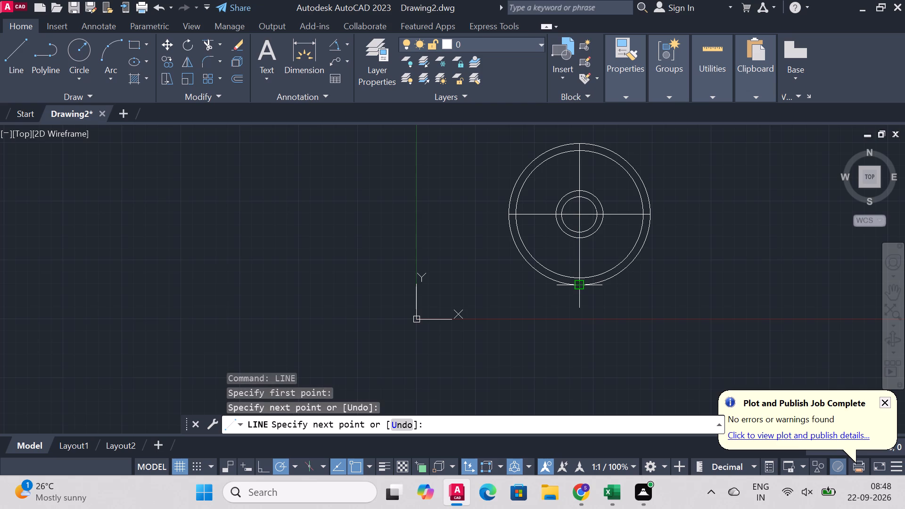
right_click(586, 280)
left_click(635, 292)
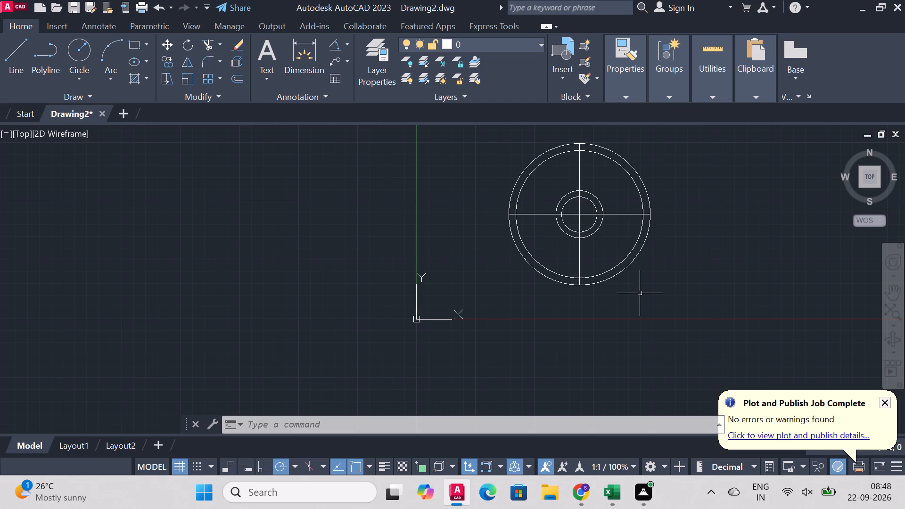
Draw a concentric circle of radius 5 at the common centre, inside the radius 15 circle.
scroll(611, 199, "up", 3)
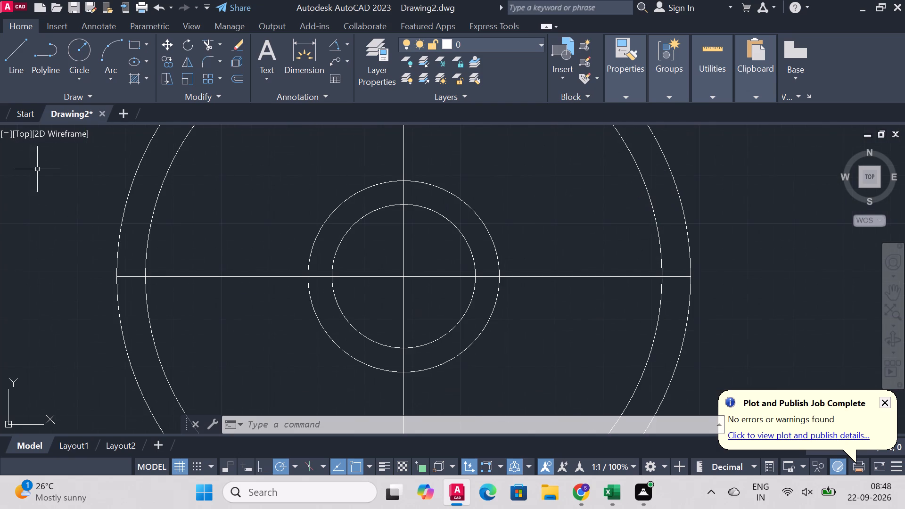
left_click(82, 53)
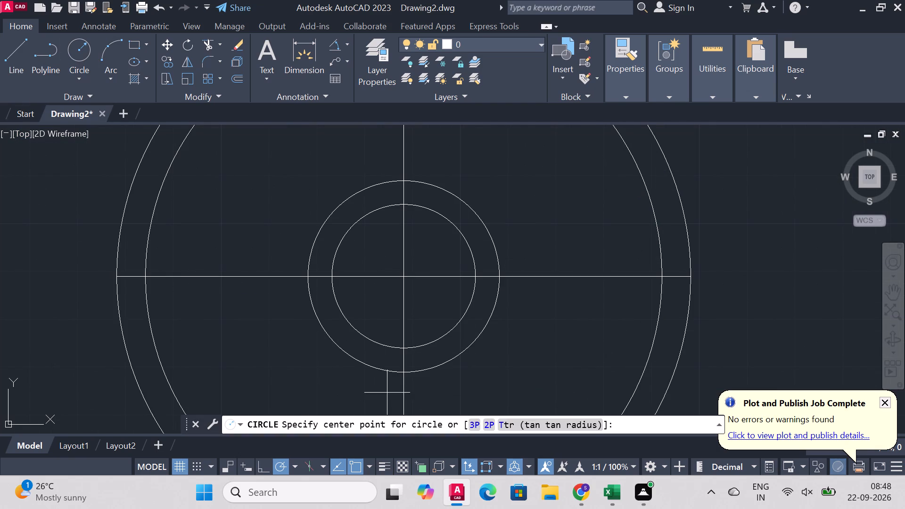
left_click(401, 272)
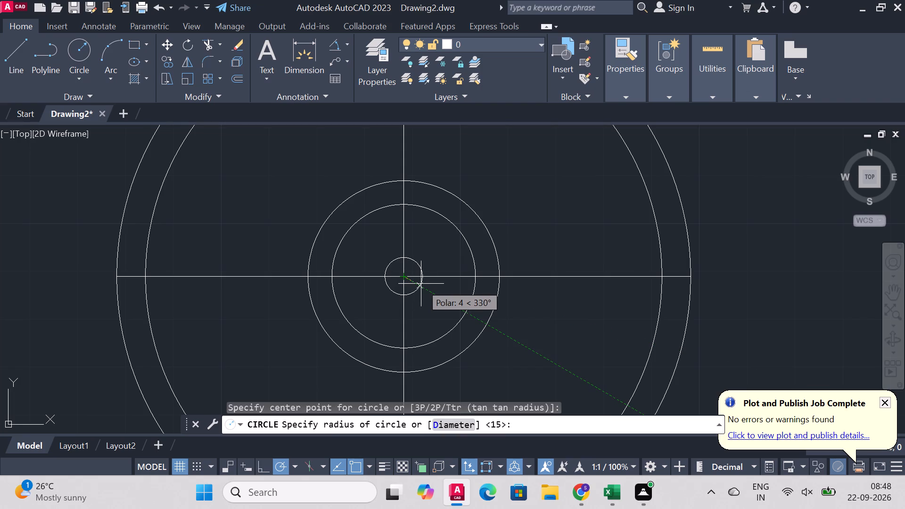
key("r")
key("Return")
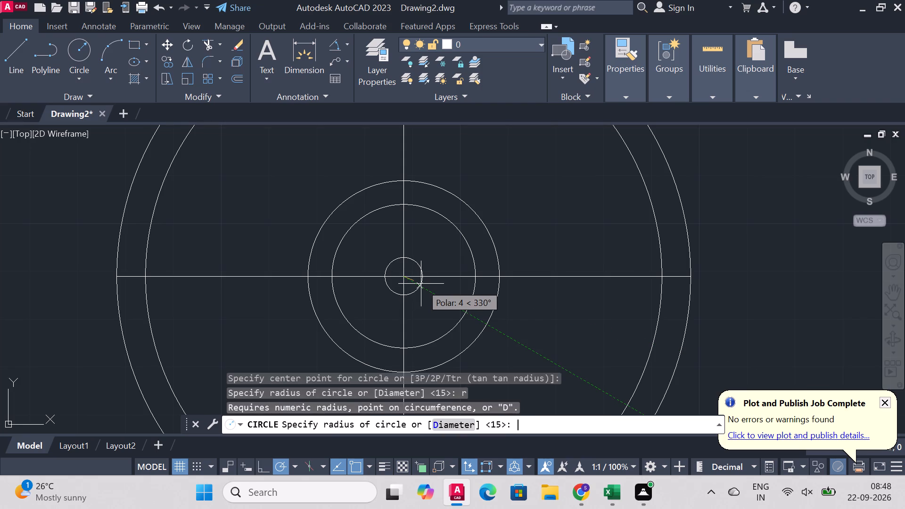
key("5")
key("Return")
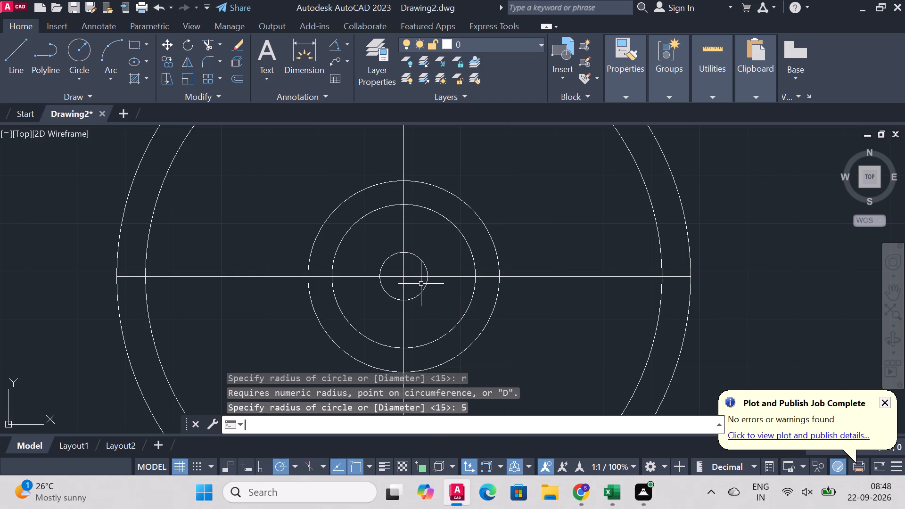
Draw a line 1 unit up from the top of the radius 5 circle, with a short horizontal line crossing its upper end.
left_click(75, 57)
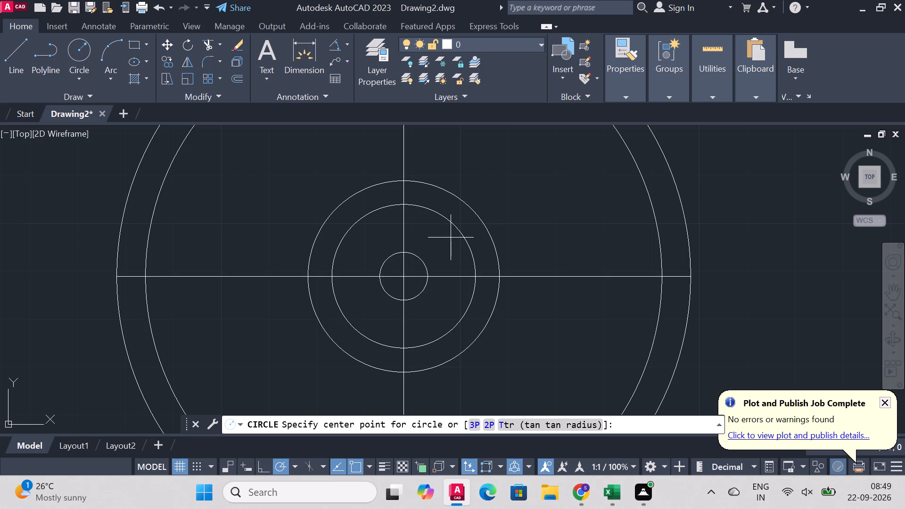
scroll(416, 197, "up", 1)
scroll(361, 282, "up", 1)
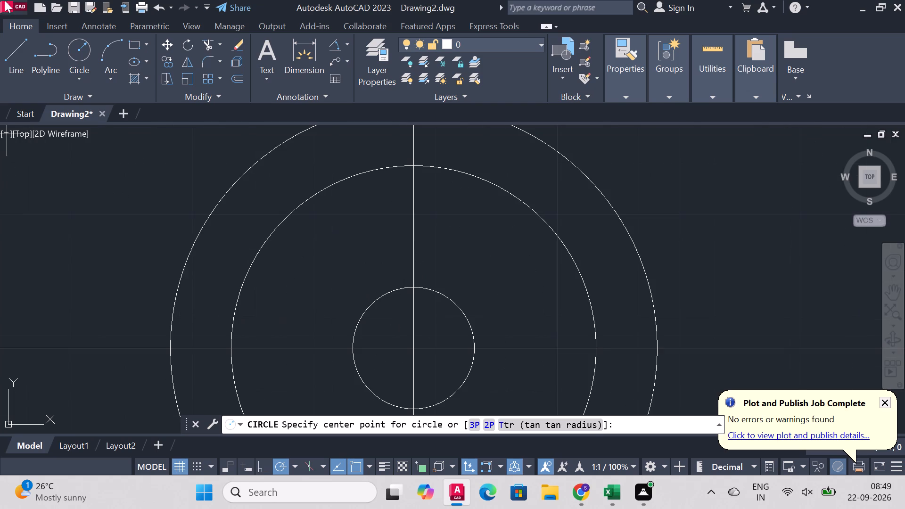
left_click(4, 53)
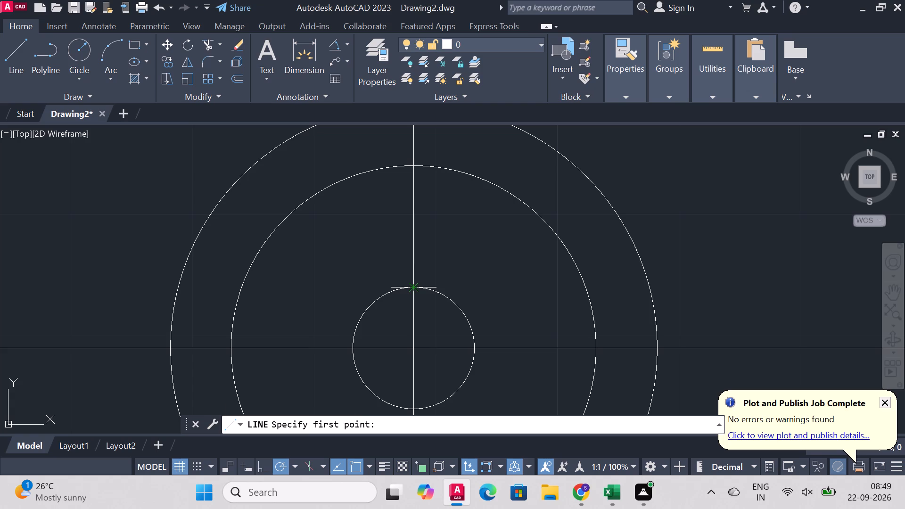
left_click(414, 289)
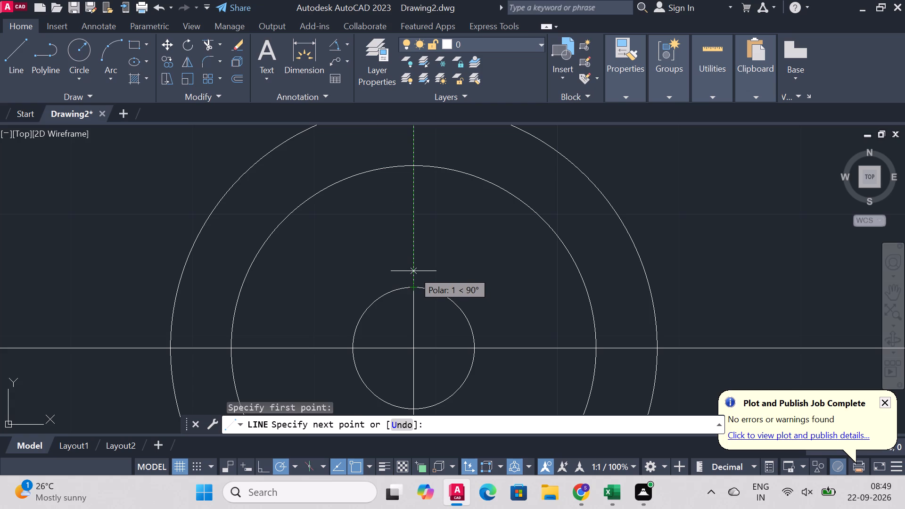
key("1")
key("Return")
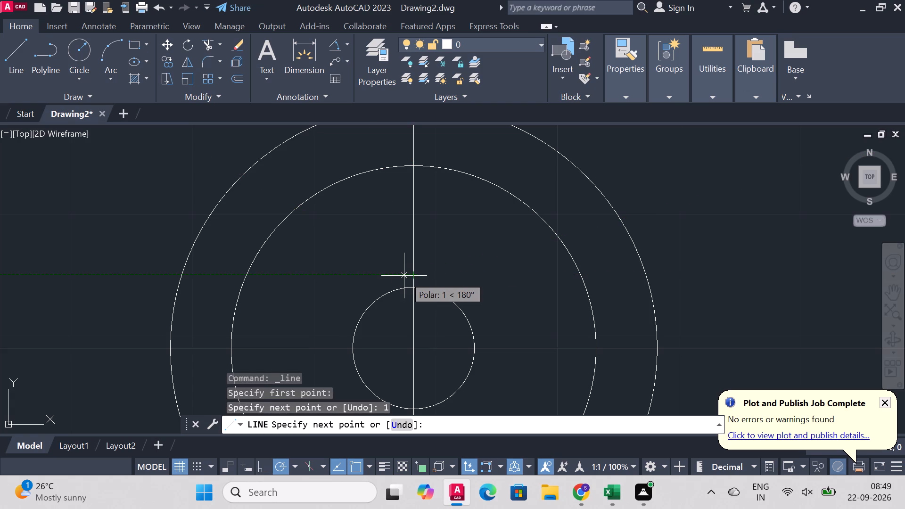
left_click(404, 276)
left_click(425, 276)
right_click(424, 278)
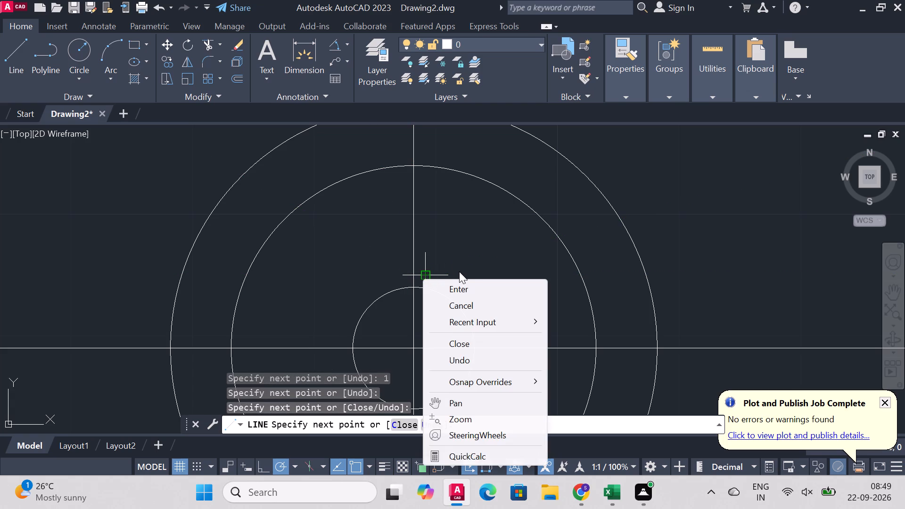
left_click(461, 282)
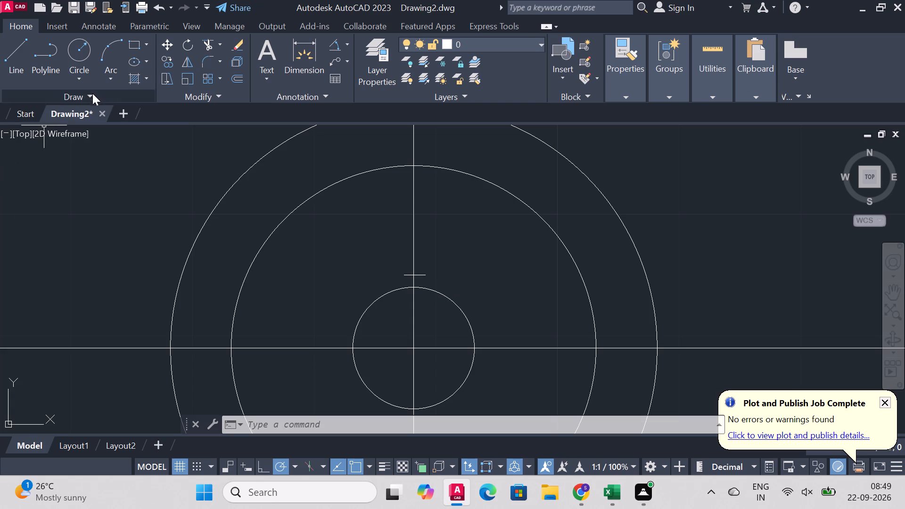
Draw a circle of diameter 1 centred on the upper end of the 1 unit line above the radius 5 circle.
left_click(88, 58)
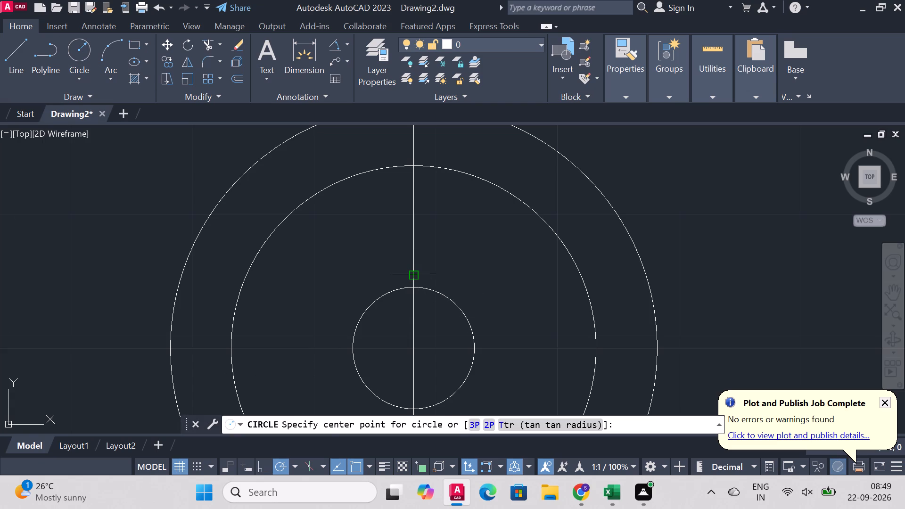
left_click(414, 278)
key("d")
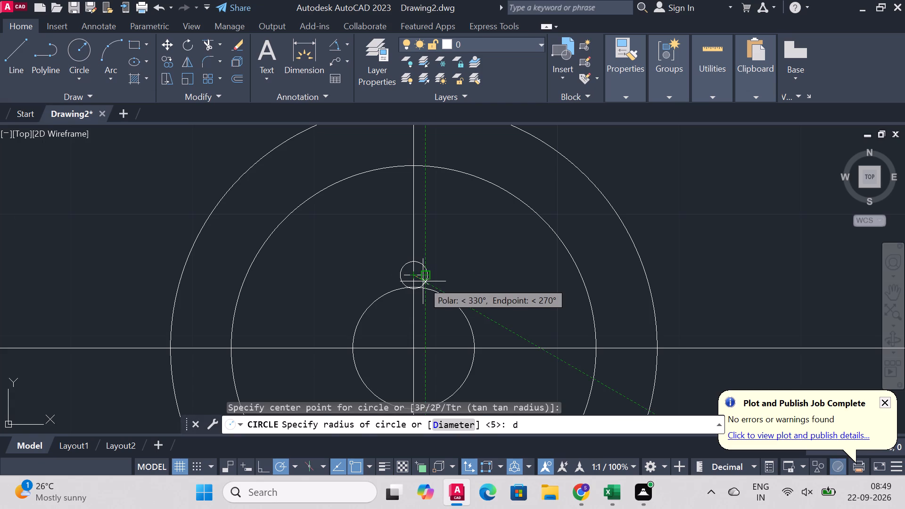
key("Return")
key("1")
key("Return")
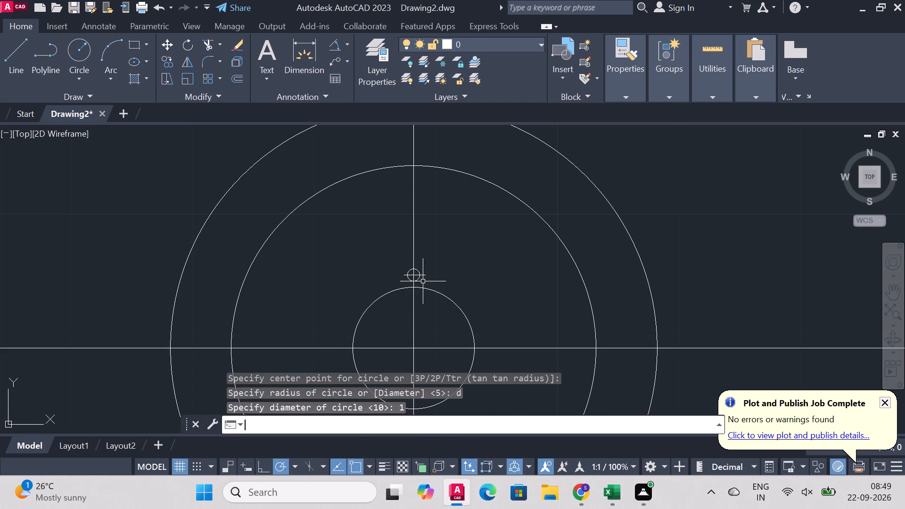
Draw a vertical line from the left quadrant of the diameter 1 circle down to the radius 5 circle.
scroll(382, 302, "up", 1)
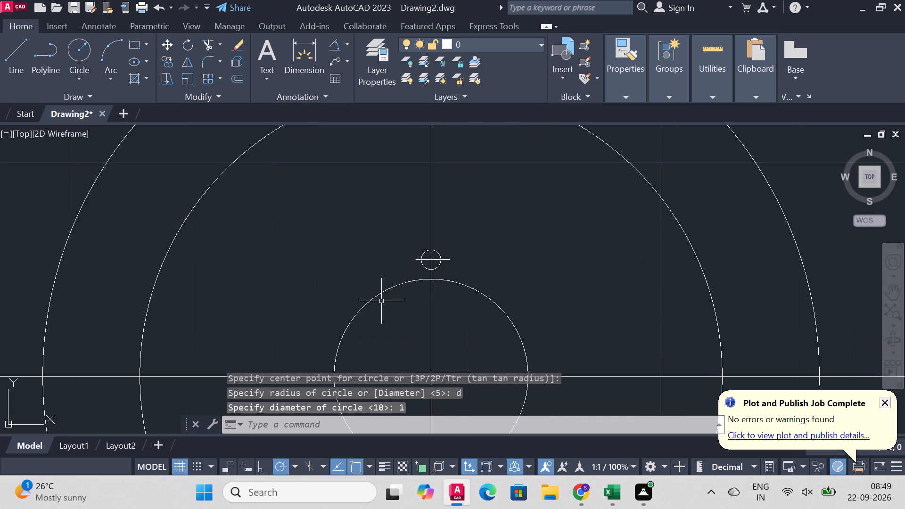
scroll(381, 301, "up", 1)
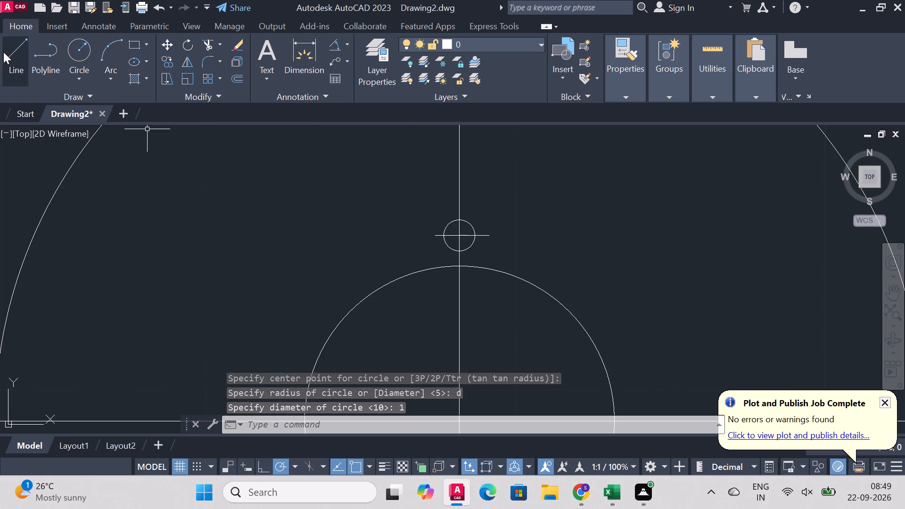
left_click(5, 51)
left_click(445, 238)
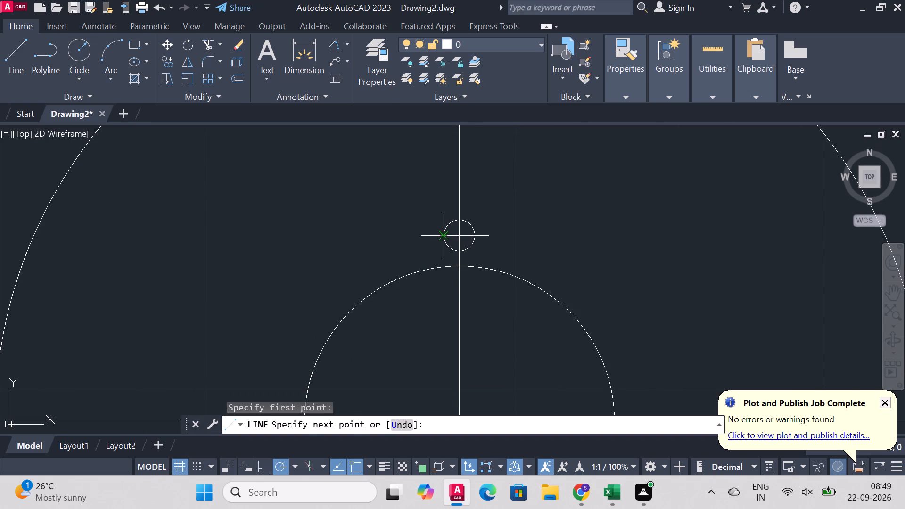
left_click(443, 268)
right_click(443, 268)
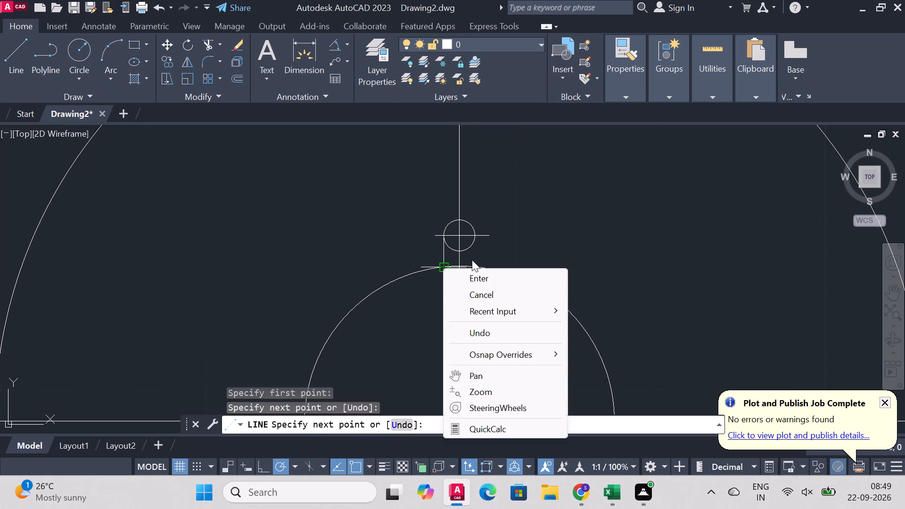
left_click(496, 279)
Draw a vertical line from the right quadrant of the diameter 1 circle down to the radius 5 circle.
right_click(541, 226)
left_click(592, 197)
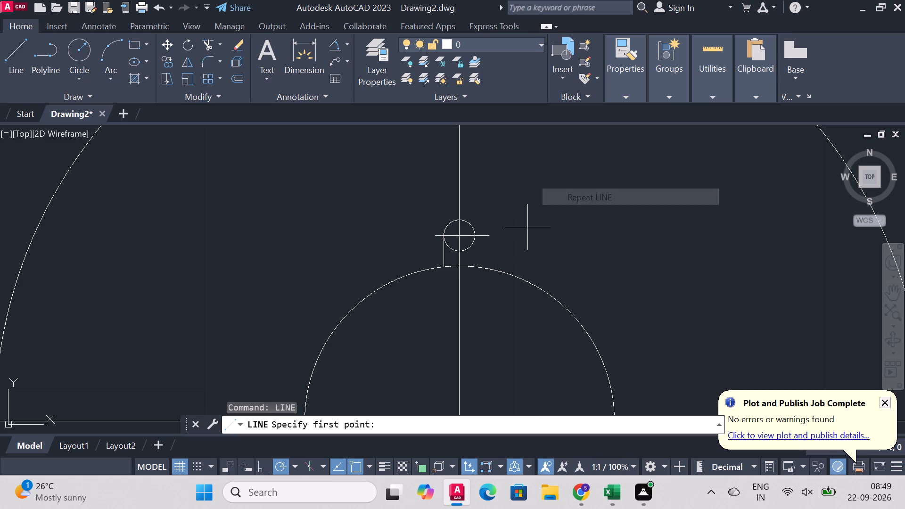
left_click(474, 233)
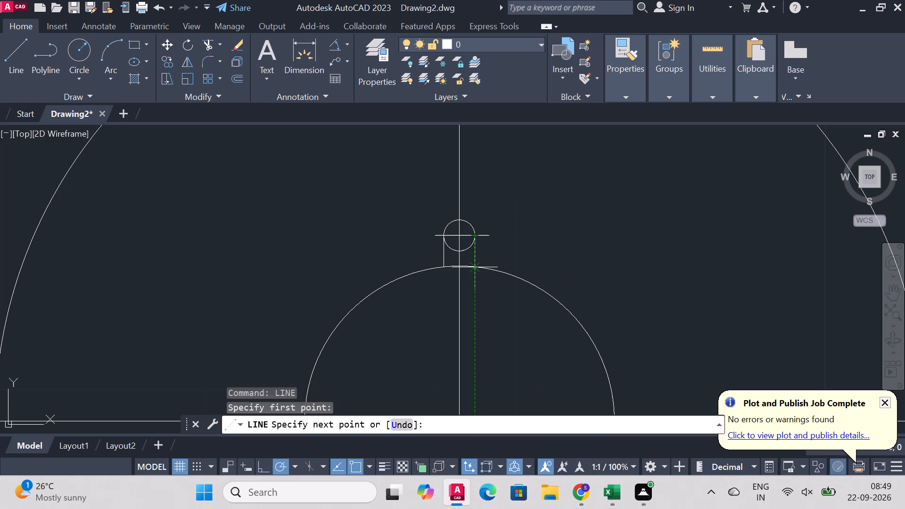
left_click(474, 265)
right_click(474, 264)
left_click(511, 266)
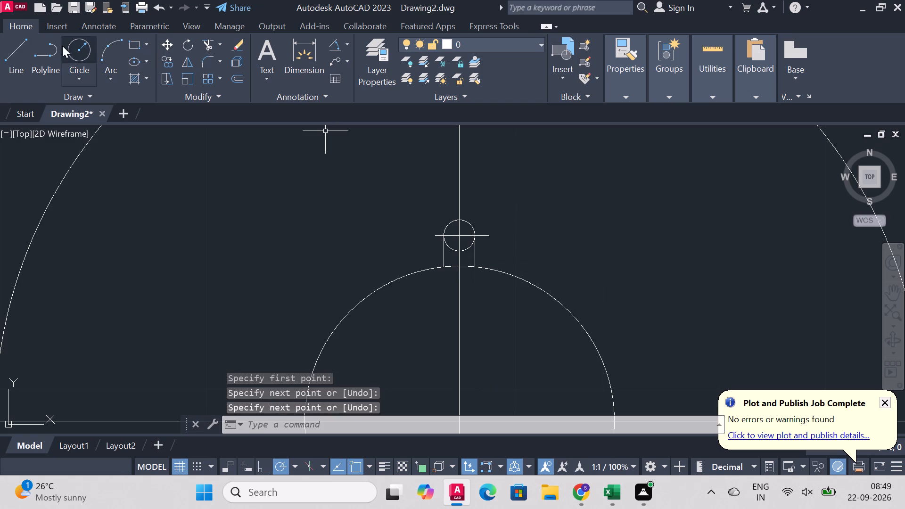
Trim away the lower half of the diameter 1 circle and the short horizontal line through its centre.
left_click(205, 43)
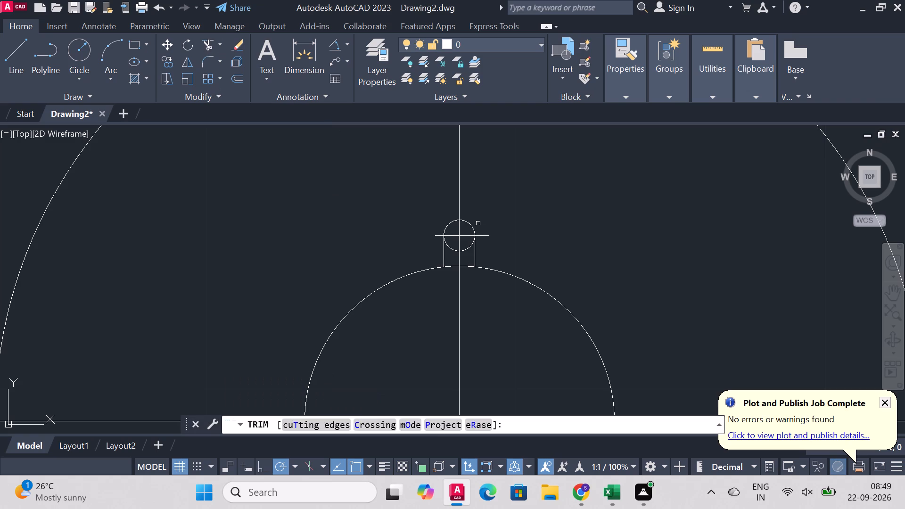
left_click(449, 248)
left_click(469, 250)
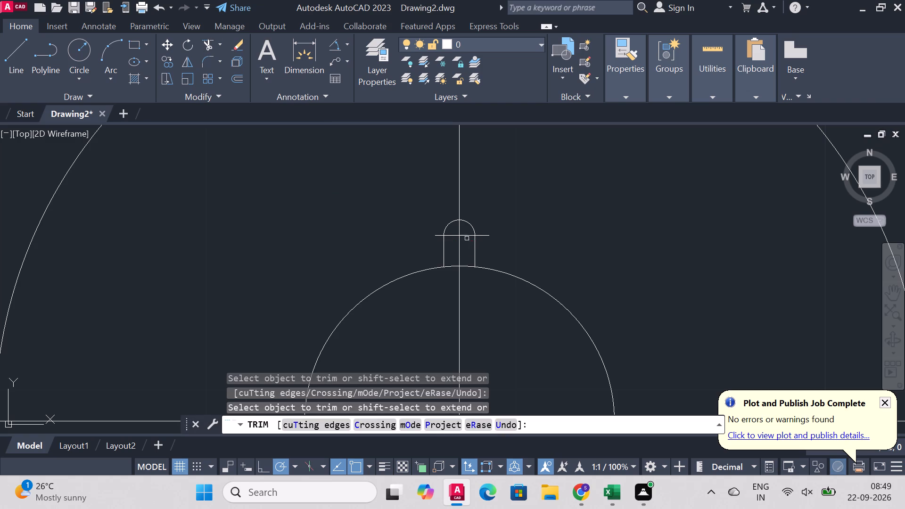
left_click(466, 237)
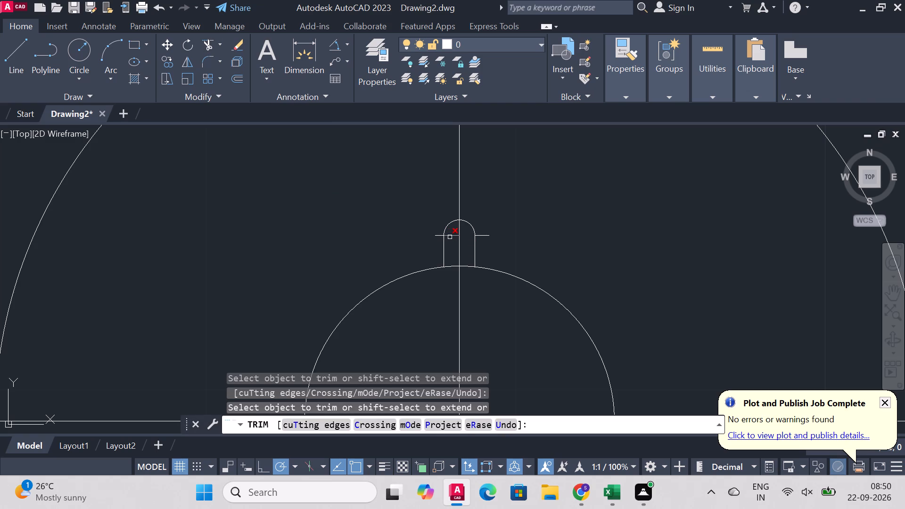
left_click(450, 237)
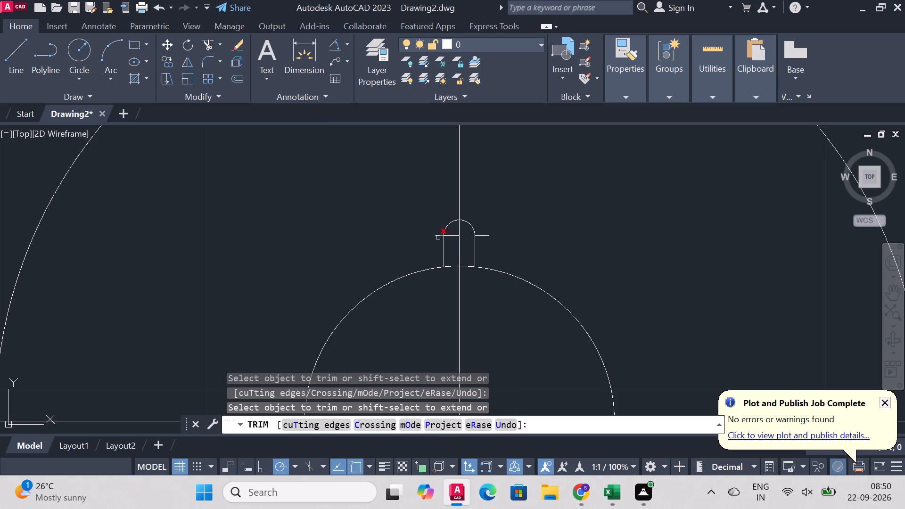
left_click(437, 234)
left_click(437, 235)
left_click(448, 236)
left_click(489, 236)
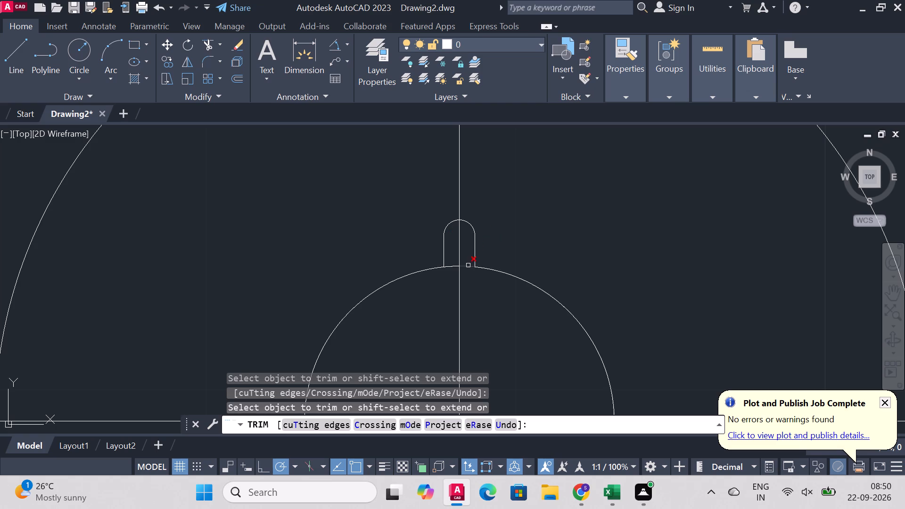
Trim the radius 5 circle's arc between the two slot sides so the slot opens into the circle.
left_click(468, 265)
left_click(450, 266)
scroll(565, 226, "down", 3)
scroll(587, 257, "up", 2)
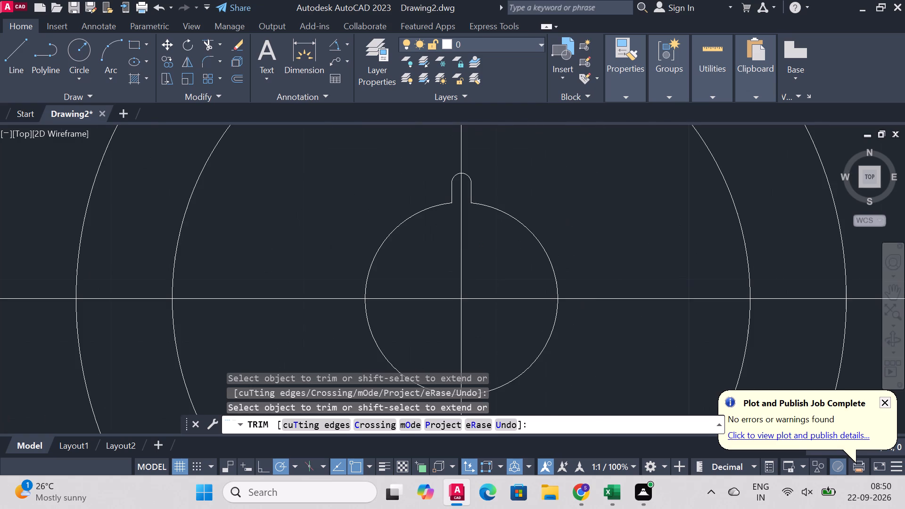
right_click(596, 233)
left_click(627, 242)
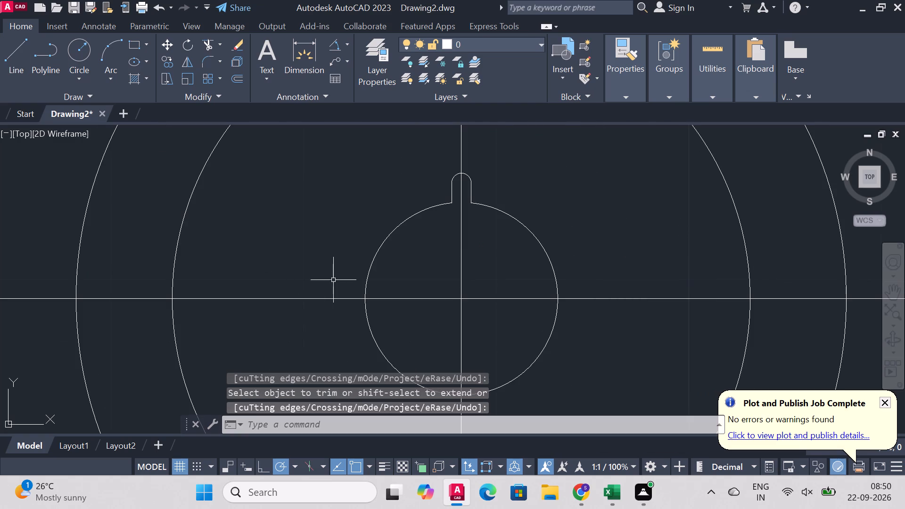
Create a polar array of the slot's two side lines and end arc about the concentric circles' centre.
left_click(216, 79)
left_click(220, 82)
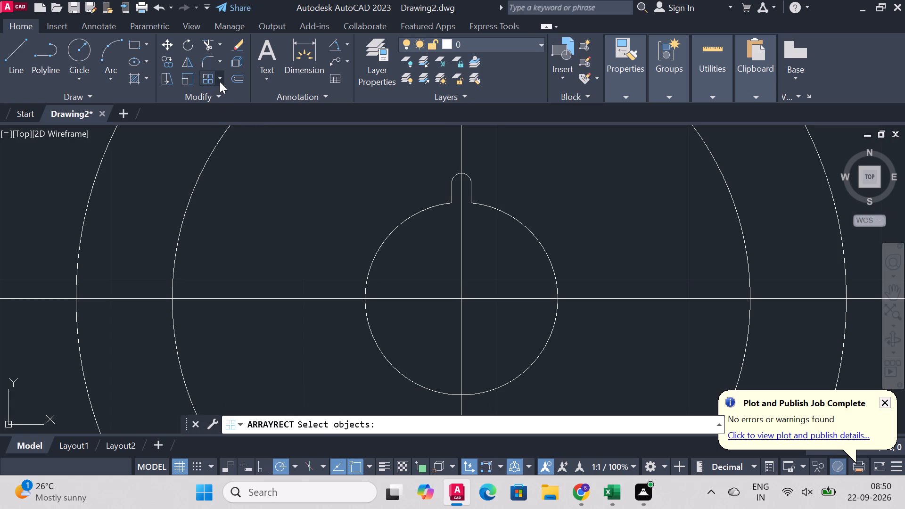
left_click(219, 159)
scroll(502, 202, "down", 2)
scroll(505, 221, "up", 2)
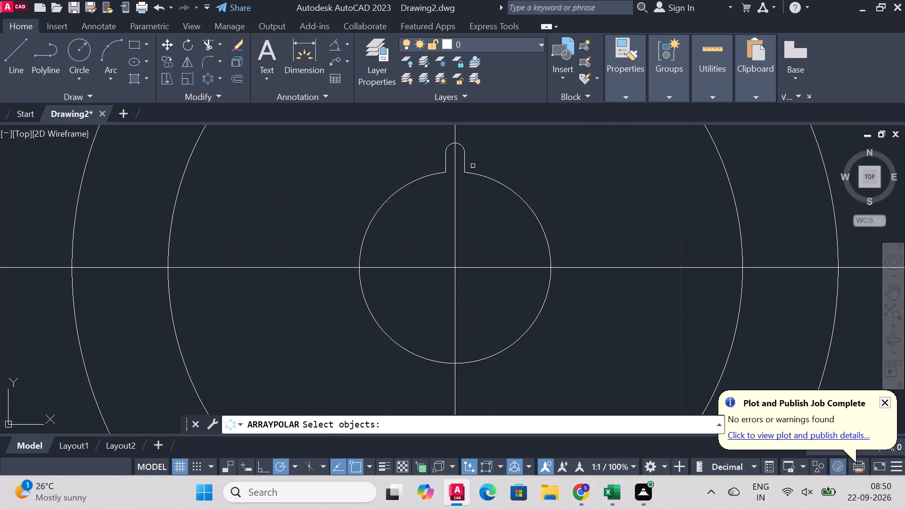
left_click(467, 160)
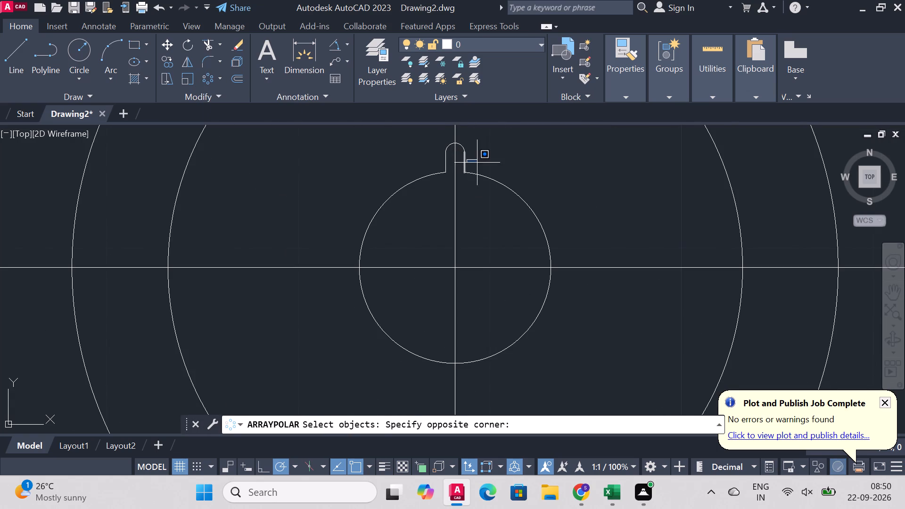
right_click(478, 163)
right_click(468, 158)
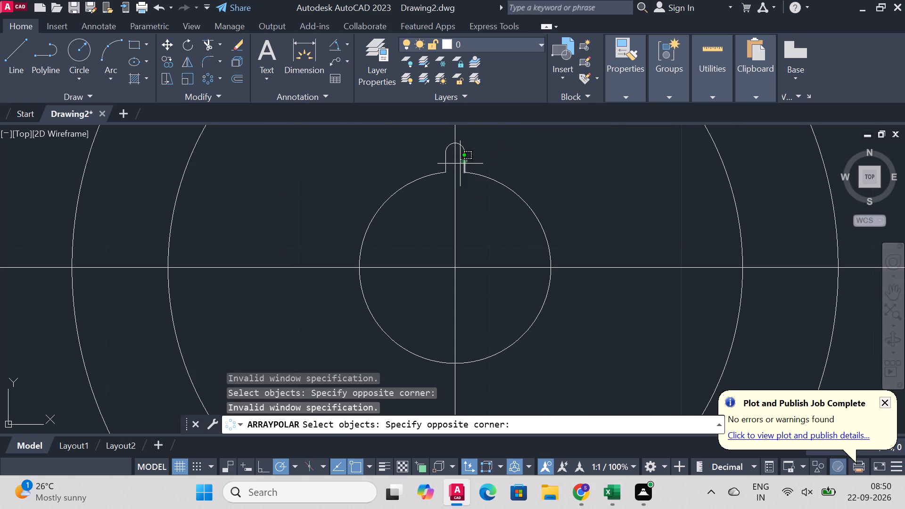
left_click(486, 160)
left_click(464, 165)
scroll(443, 157, "up", 1)
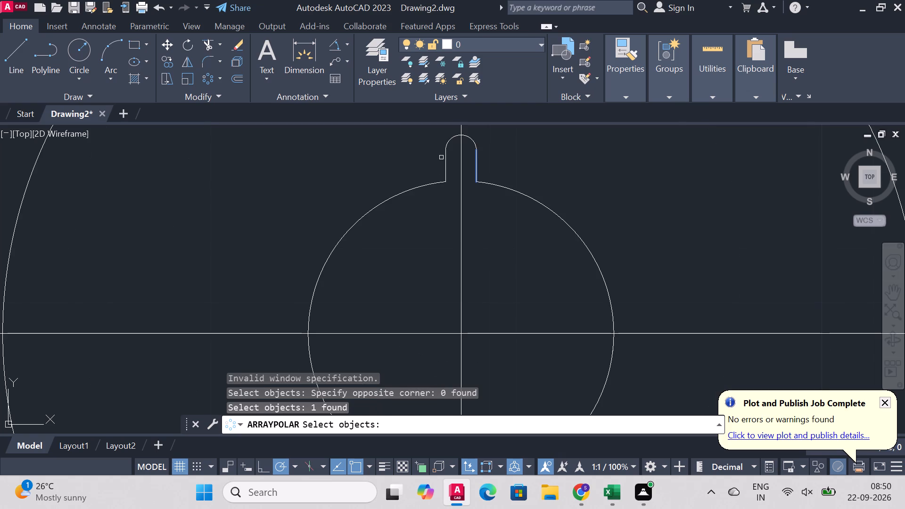
left_click(445, 160)
left_click(449, 140)
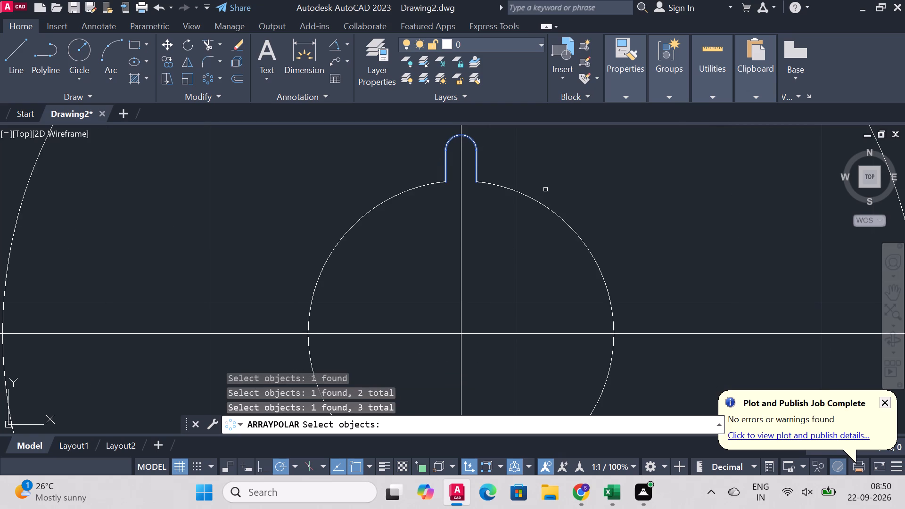
right_click(635, 276)
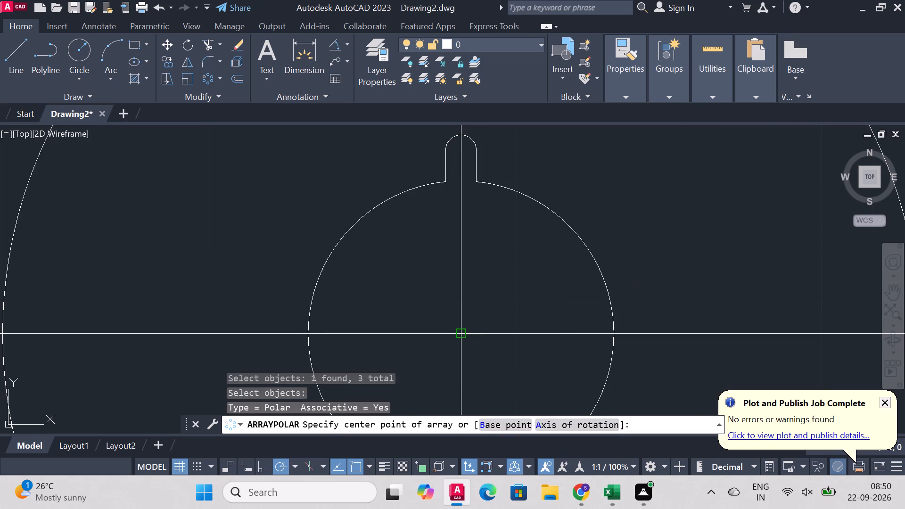
left_click(465, 334)
scroll(510, 312, "down", 2)
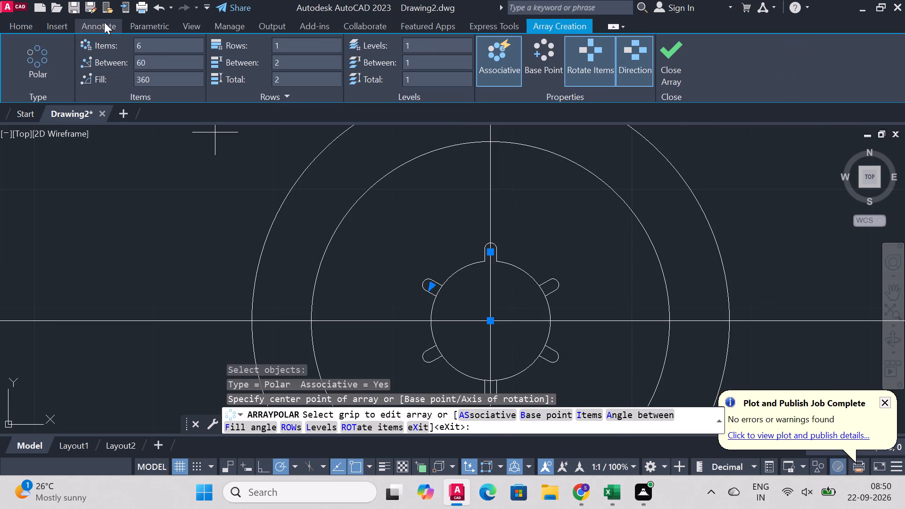
Set the polar array of slots to 4 items over the full circle.
left_click_drag(156, 48, 148, 48)
key("4")
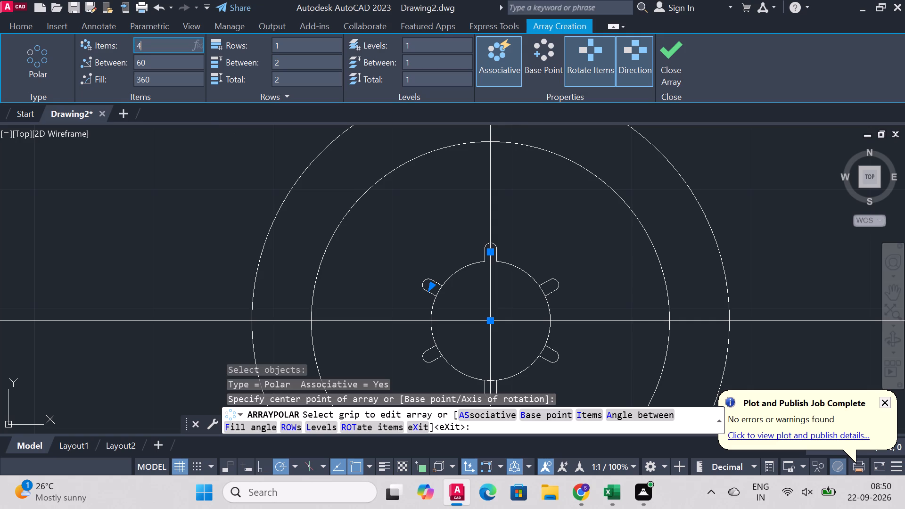
key("Return")
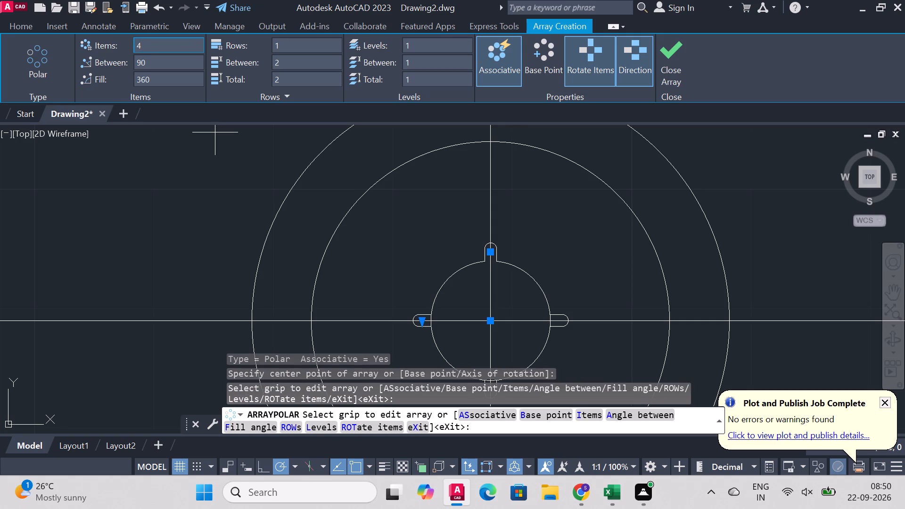
scroll(225, 39, "down", 1)
scroll(573, 239, "down", 2)
scroll(570, 281, "up", 1)
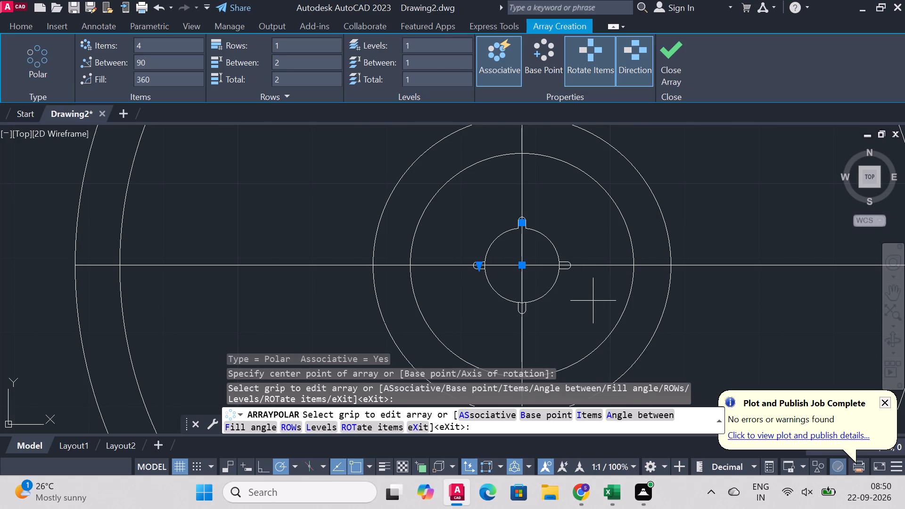
key("Escape")
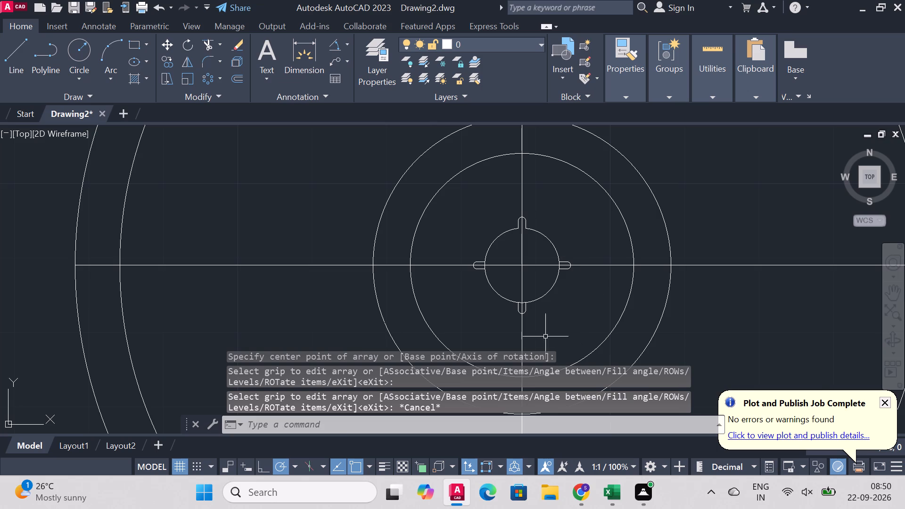
Erase the two horizontal and two vertical centre lines radiating from the circles' centre.
scroll(538, 311, "up", 2)
scroll(512, 314, "down", 3)
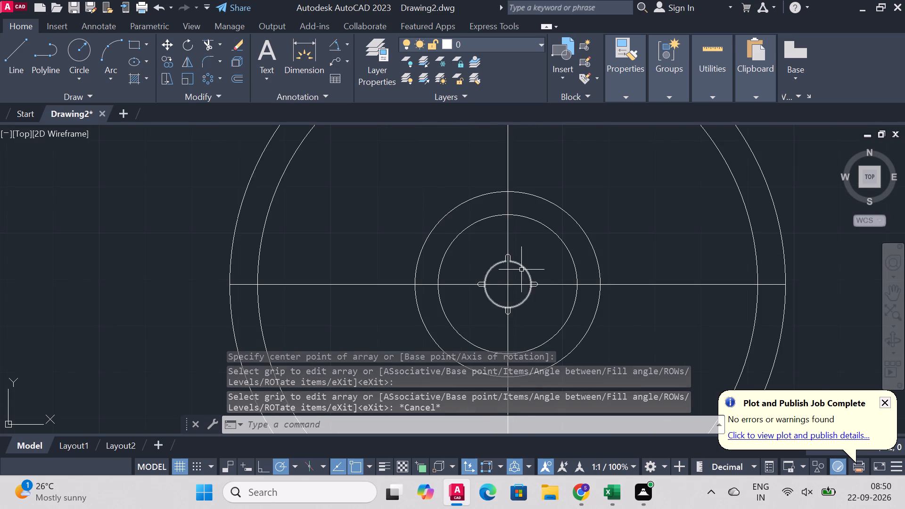
scroll(506, 283, "up", 2)
left_click(497, 289)
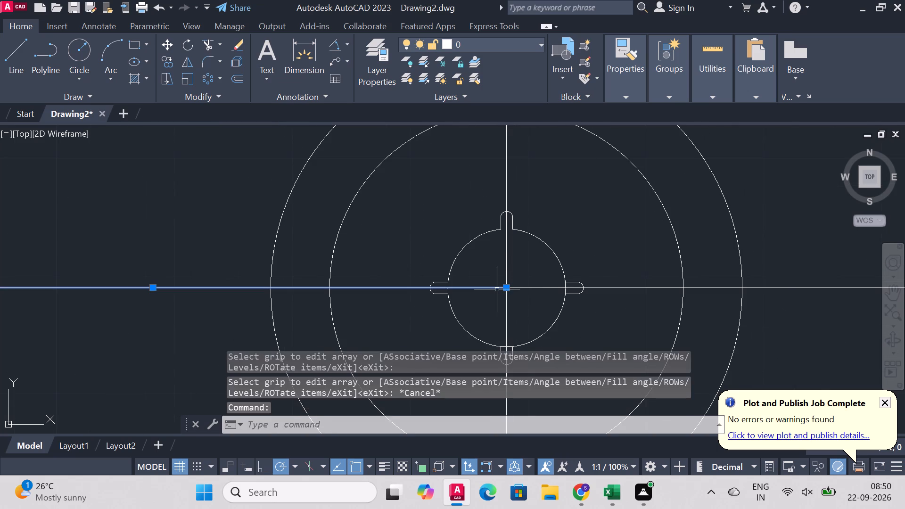
key("Delete")
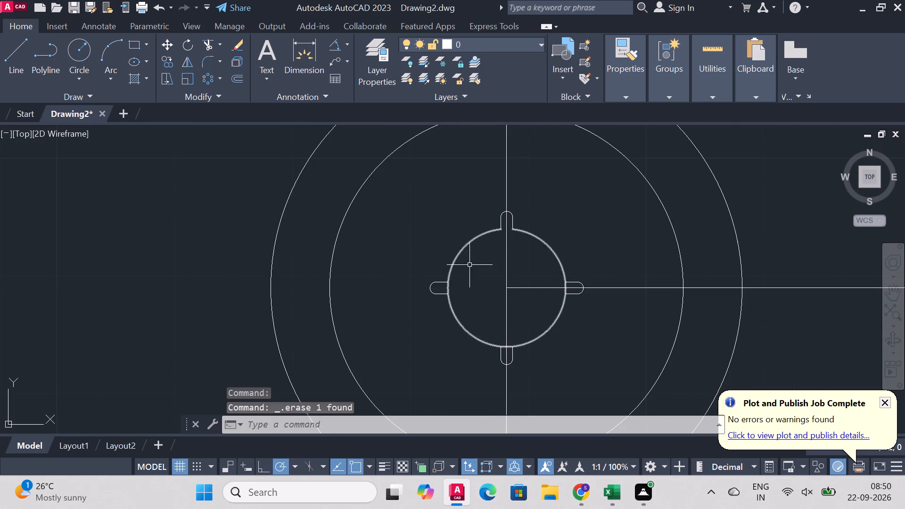
left_click(532, 288)
key("Delete")
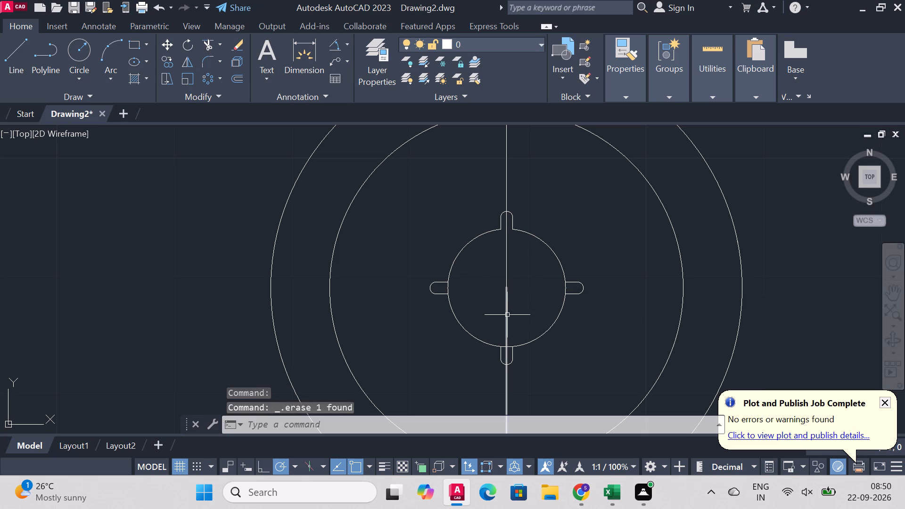
left_click(507, 315)
key("Delete")
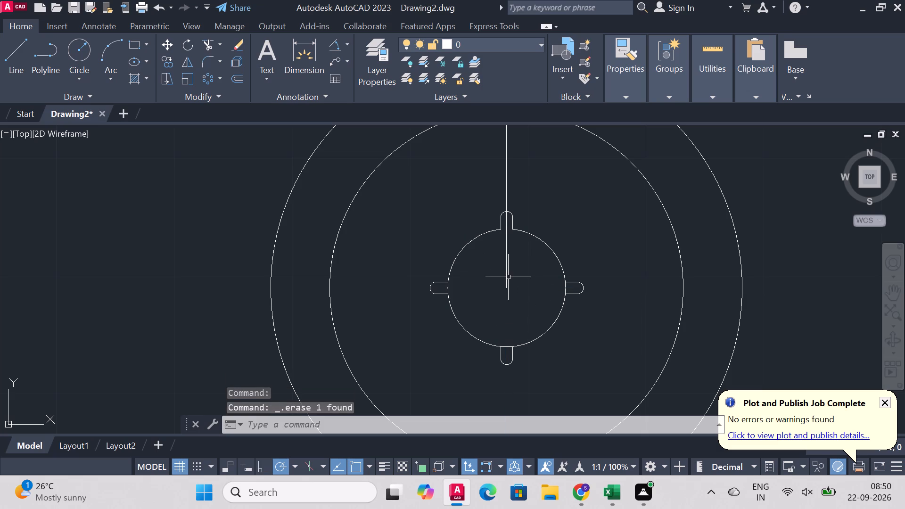
left_click(507, 275)
key("Delete")
Trim away the leftover short vertical line inside the upper slot.
scroll(406, 131, "up", 1)
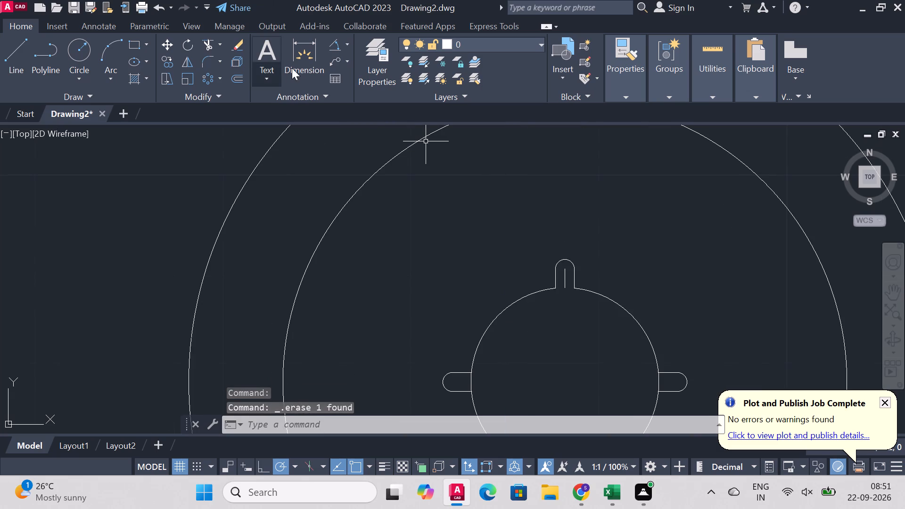
left_click(211, 43)
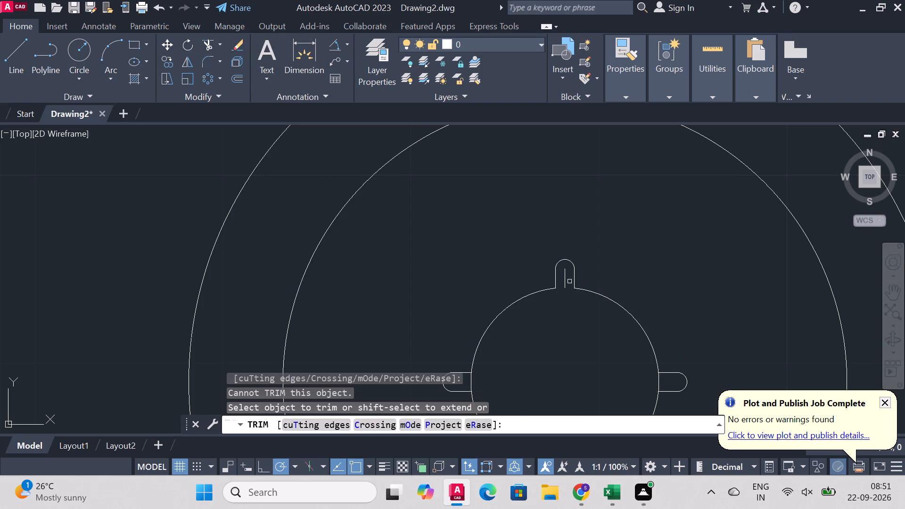
left_click(566, 282)
Trim the radius 5 circle's arcs across the openings of the right, left and lower slots.
scroll(566, 349, "down", 3)
scroll(583, 370, "up", 4)
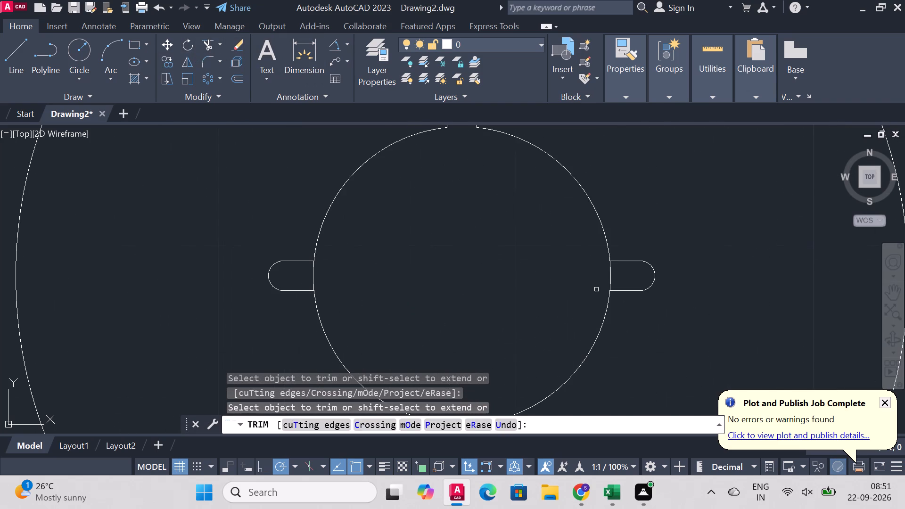
left_click(611, 279)
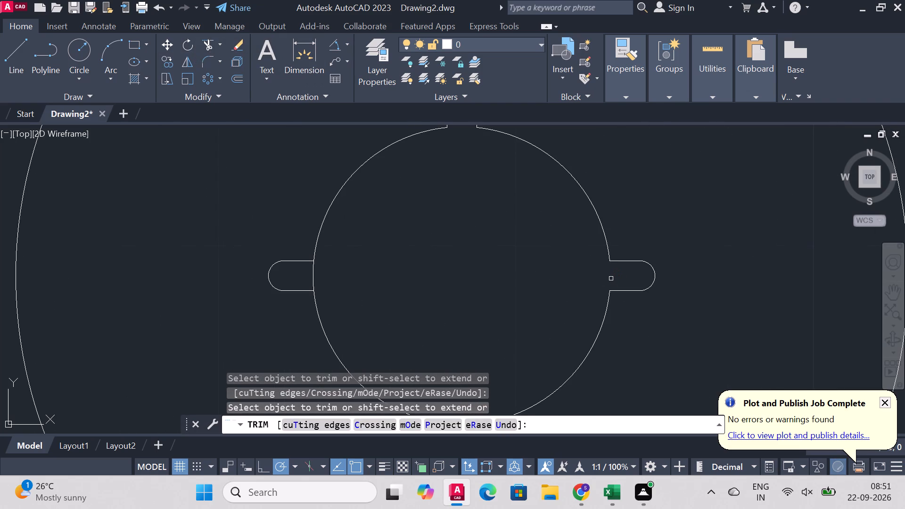
left_click(313, 276)
scroll(425, 280, "down", 4)
scroll(466, 307, "up", 3)
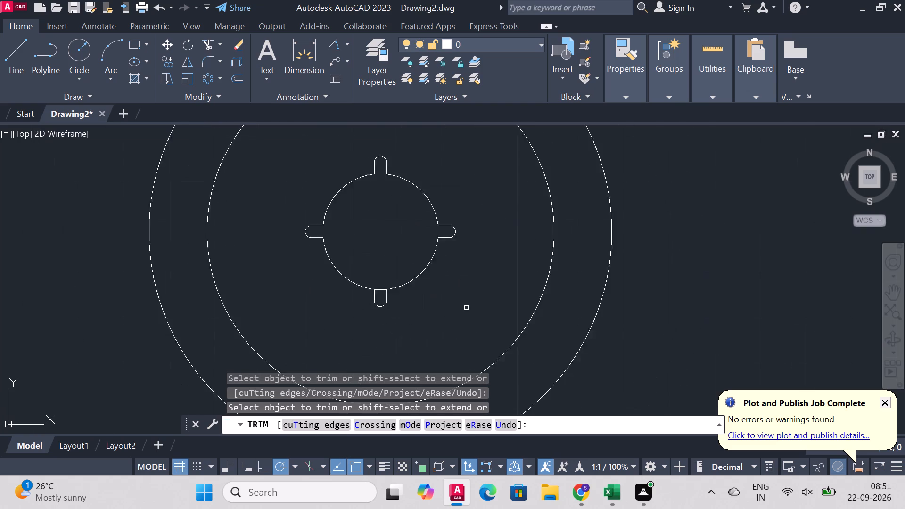
left_click(334, 280)
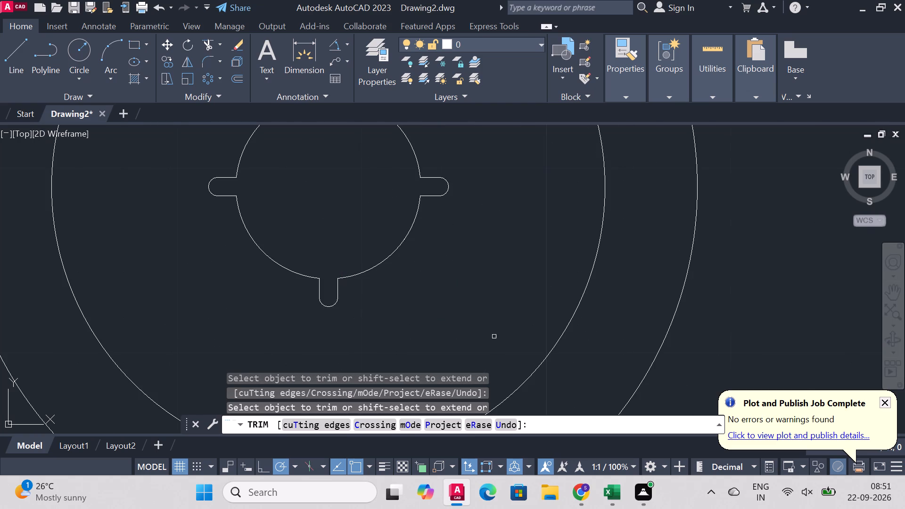
scroll(531, 291, "down", 4)
right_click(714, 248)
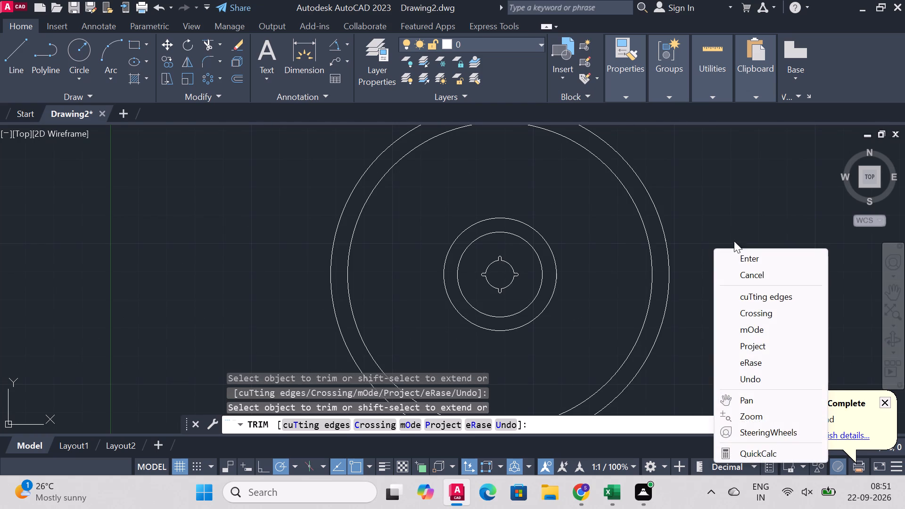
left_click(744, 255)
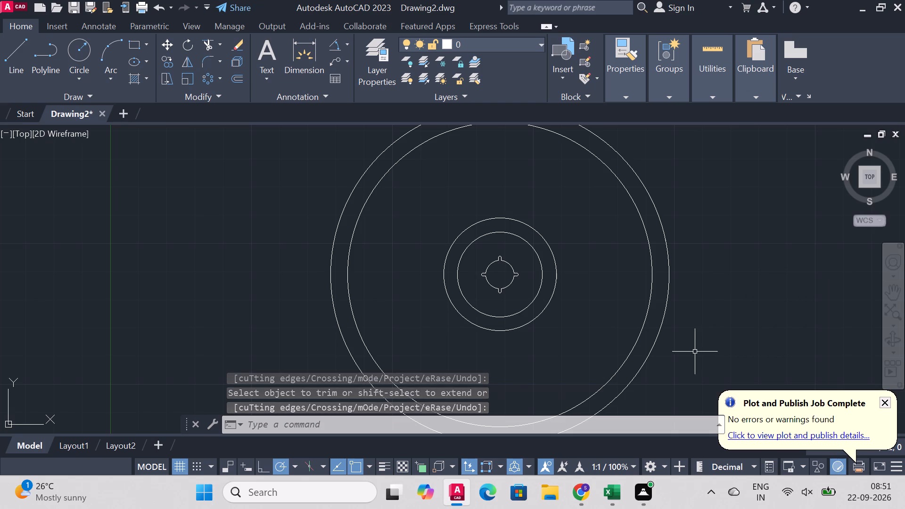
Draw a vertical construction line 10 units long upward from the common centre of the circles.
left_click(21, 52)
scroll(533, 237, "up", 1)
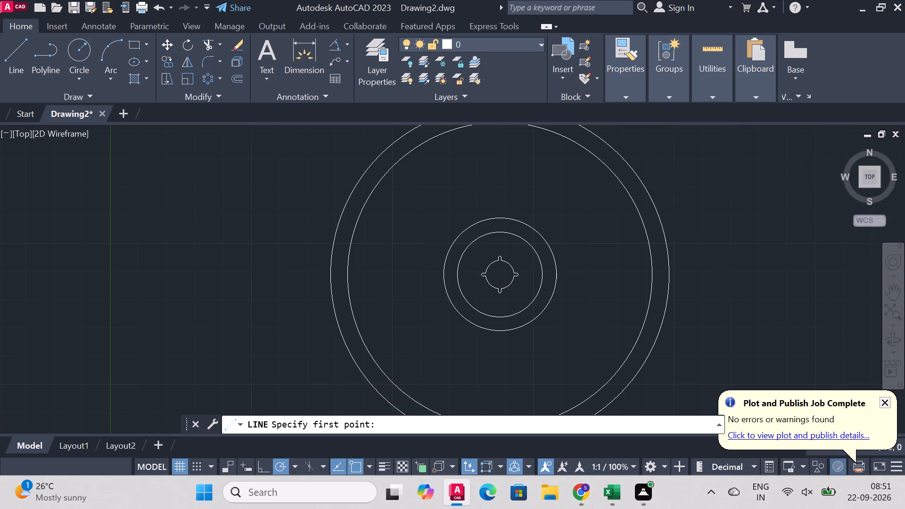
left_click(481, 296)
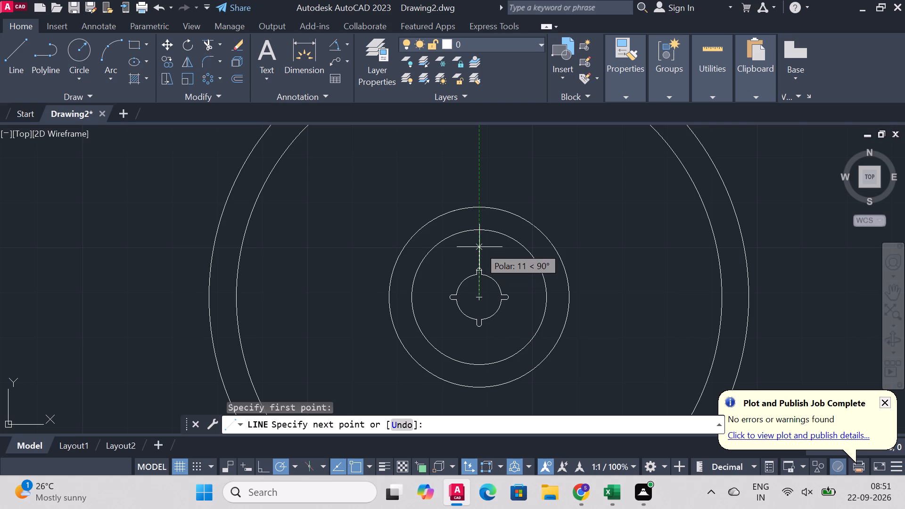
key("7")
type(".5")
key("Return")
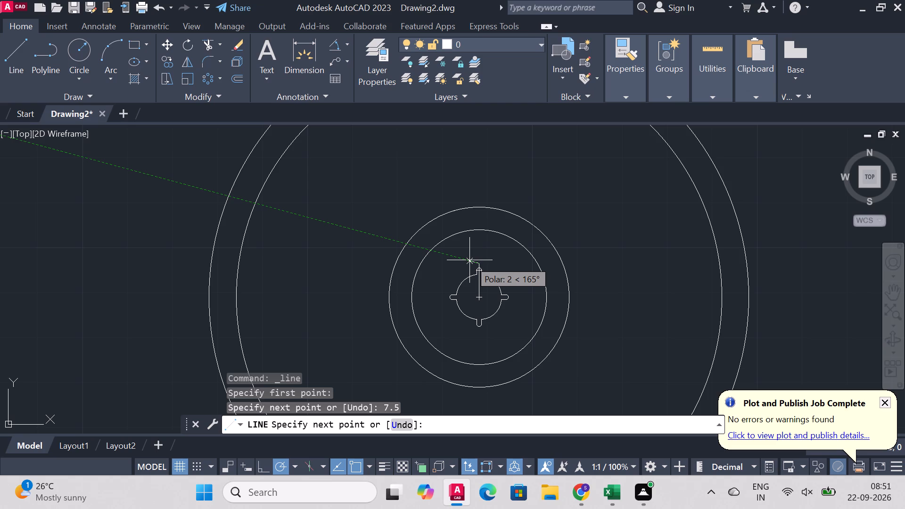
key("ctrl+z")
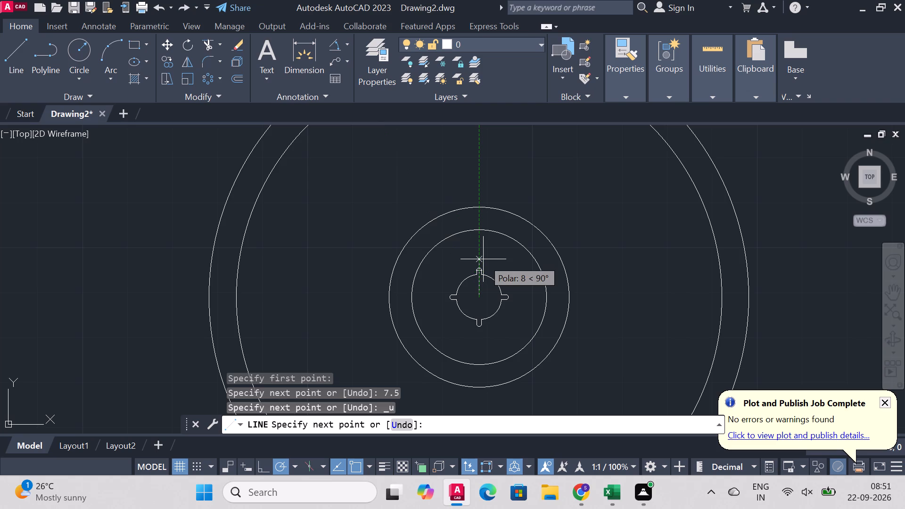
type("10")
key("Return")
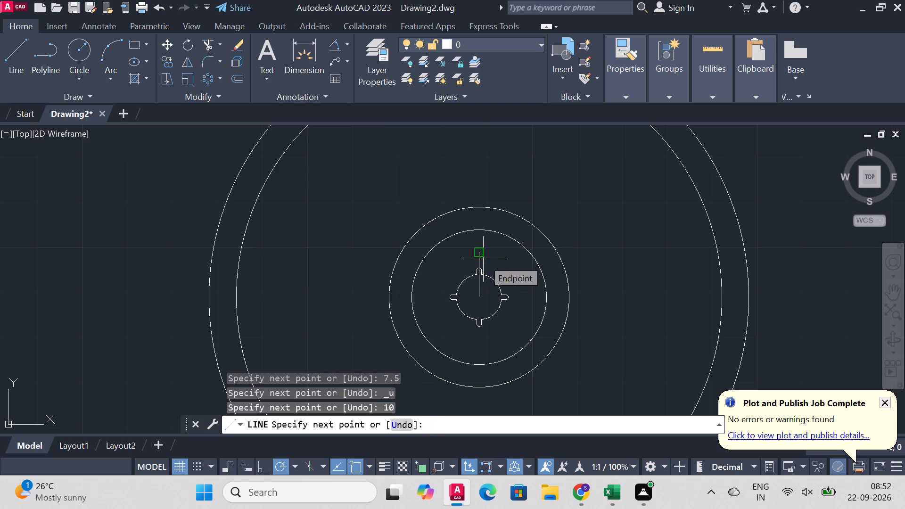
key("Escape")
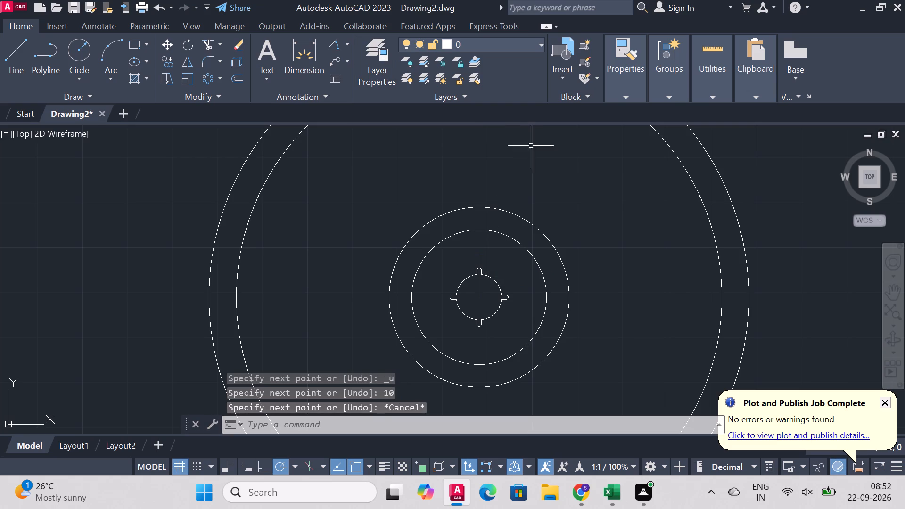
Draw a radius 2 circle centred on the upper end of the vertical construction line.
scroll(507, 298, "up", 2)
scroll(474, 253, "down", 2)
scroll(474, 164, "up", 1)
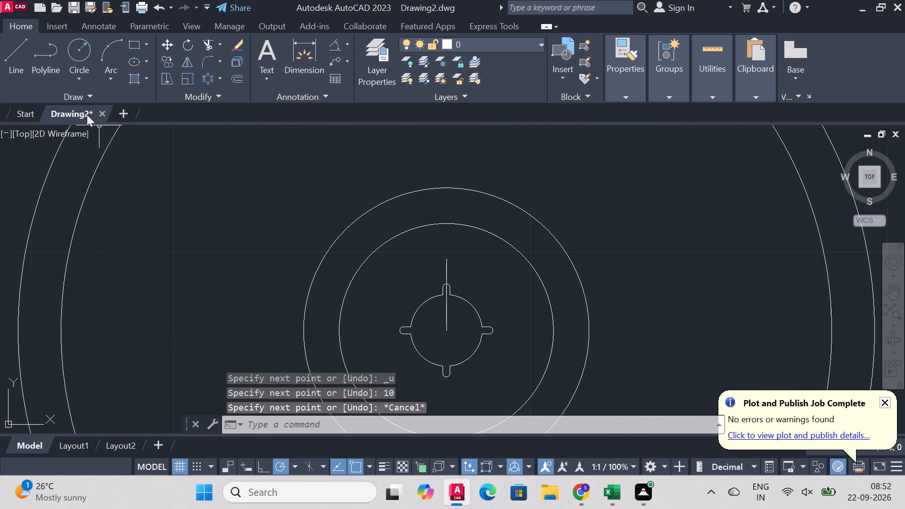
left_click(77, 49)
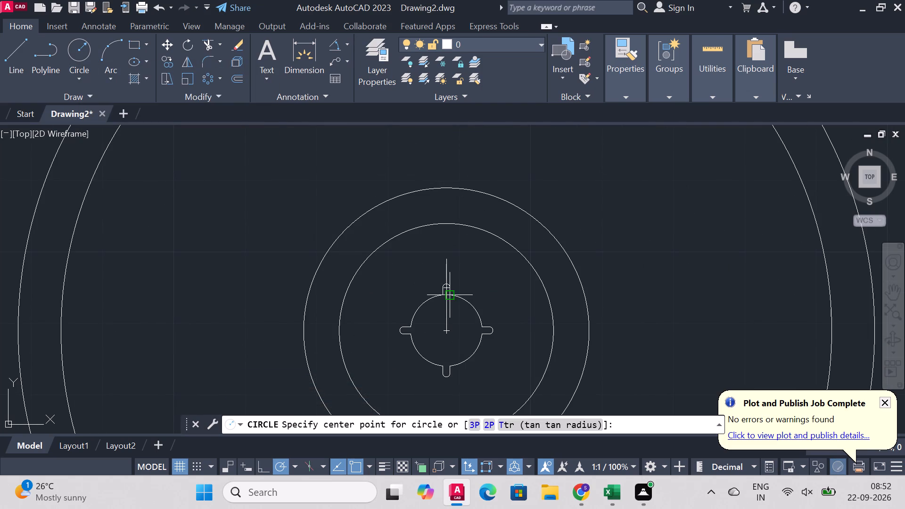
left_click(451, 259)
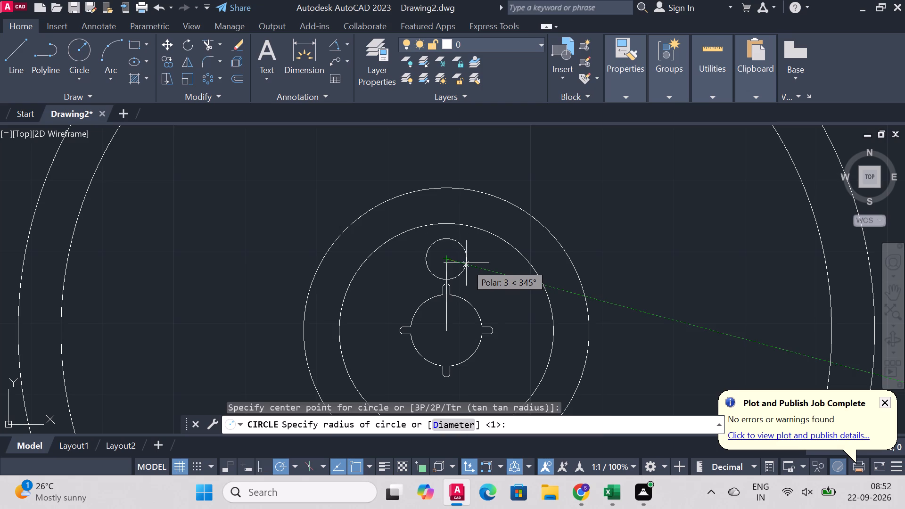
key("r")
key("Return")
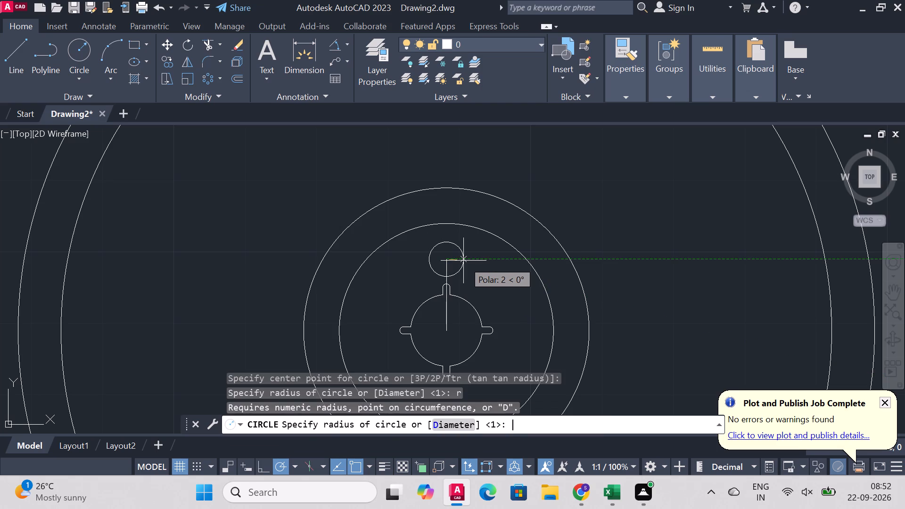
key("2")
key("Return")
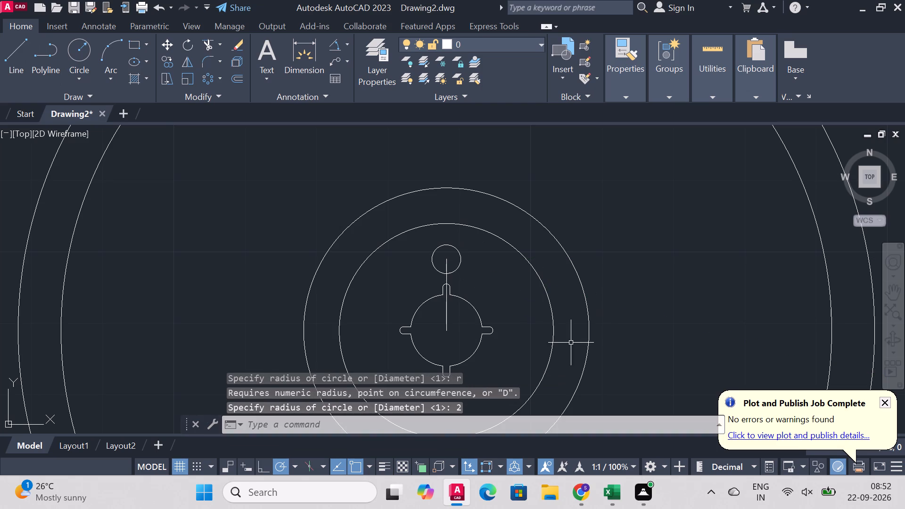
Trim away all pieces of the vertical construction line between the centre and the radius 2 circle.
left_click(197, 43)
left_click(206, 42)
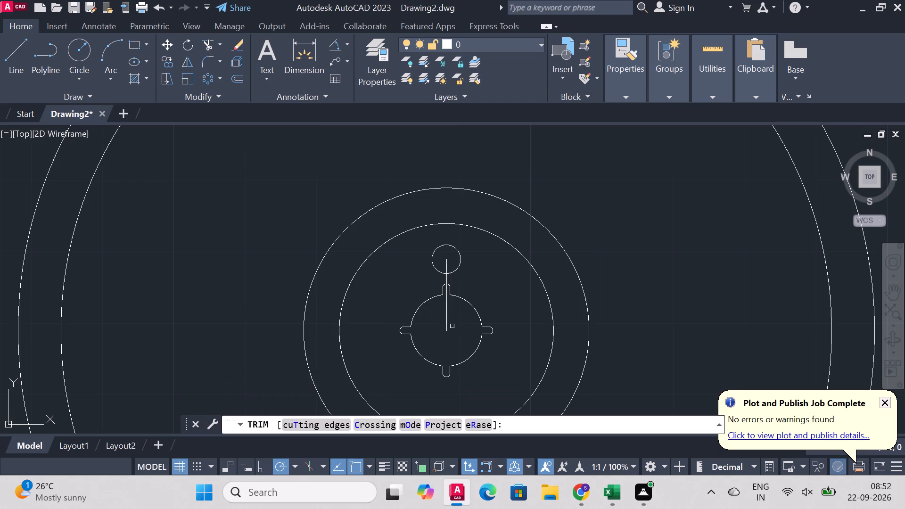
left_click(447, 313)
left_click(447, 268)
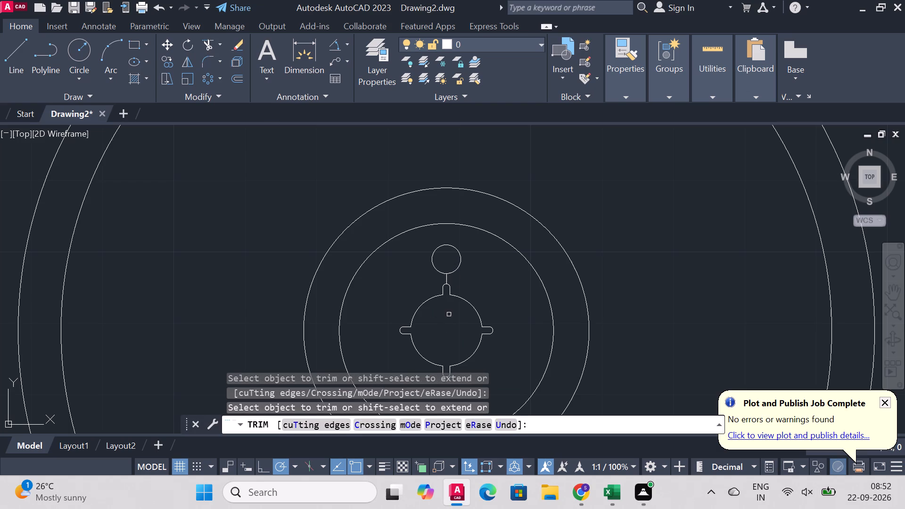
left_click(446, 278)
right_click(697, 279)
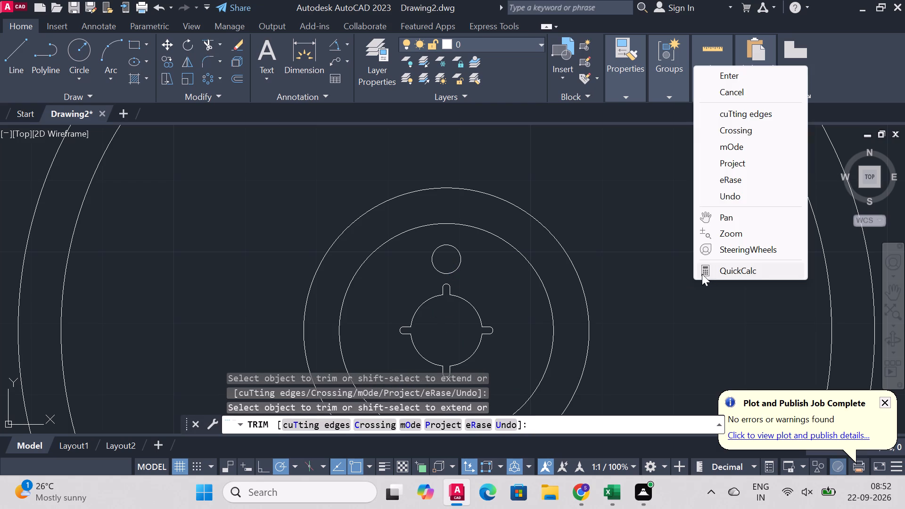
left_click(727, 72)
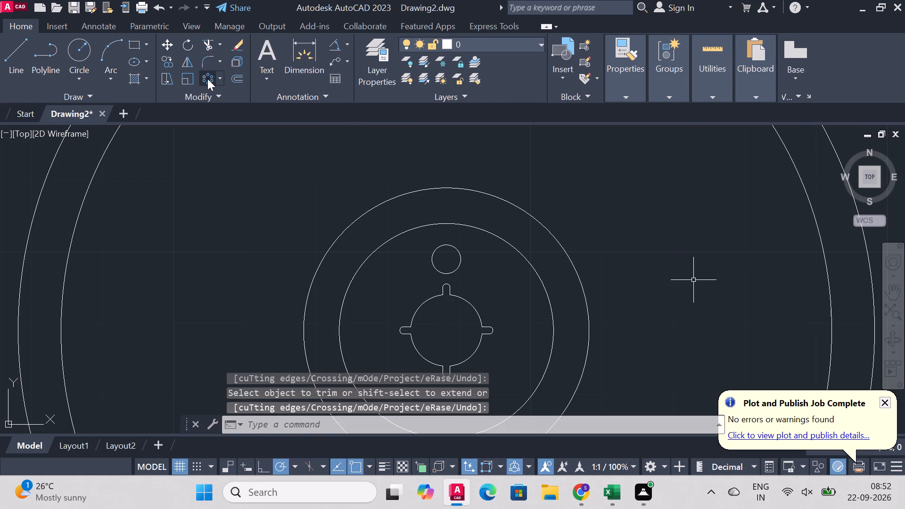
Polar array the radius 2 circle around the common centre with 6 items over 360 degrees.
left_click(207, 79)
left_click(455, 271)
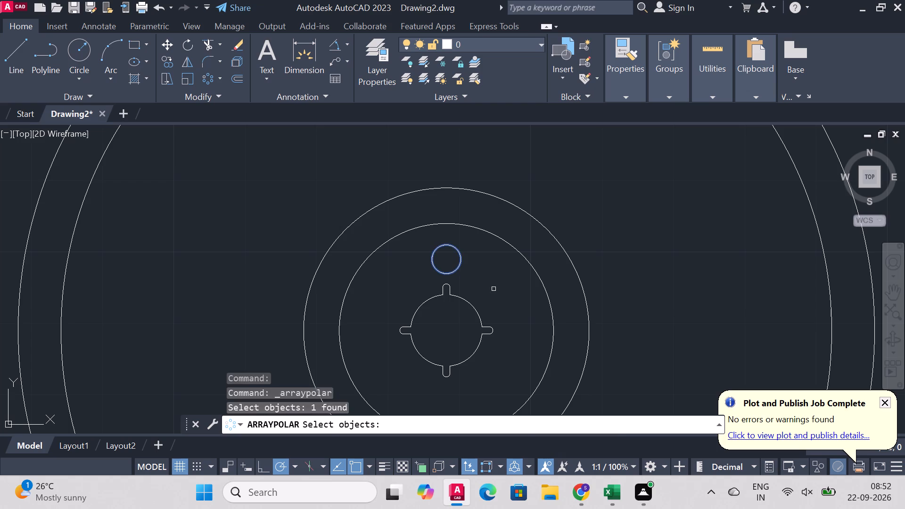
right_click(496, 292)
left_click(449, 329)
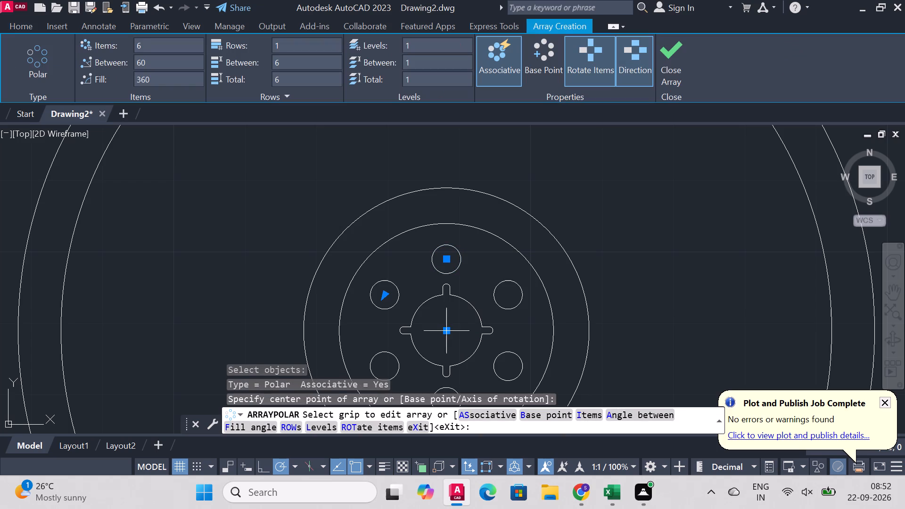
scroll(539, 316, "down", 2)
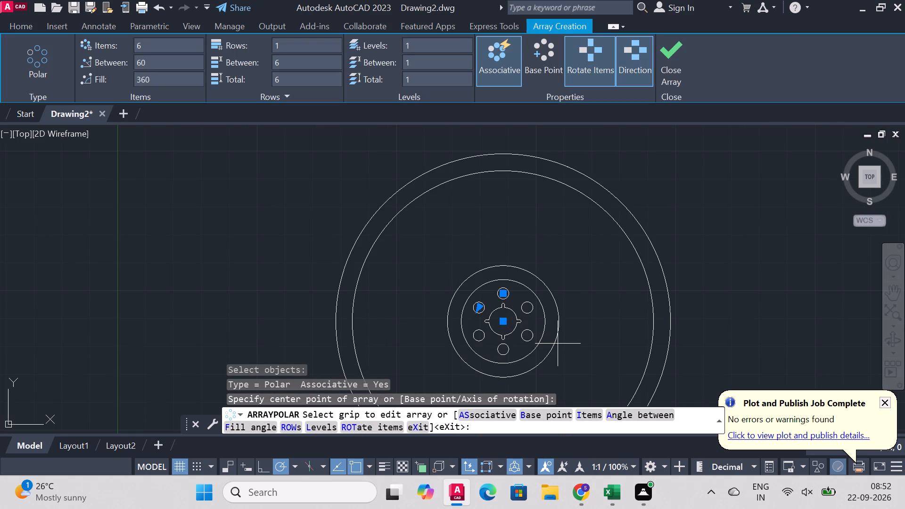
key("Escape")
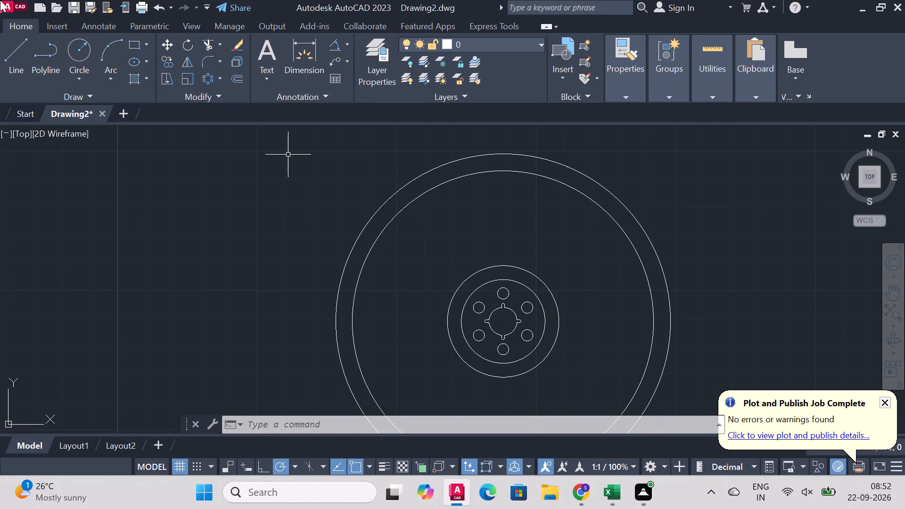
Draw a horizontal line from the common centre to the left quadrant of the outermost circle.
left_click(16, 49)
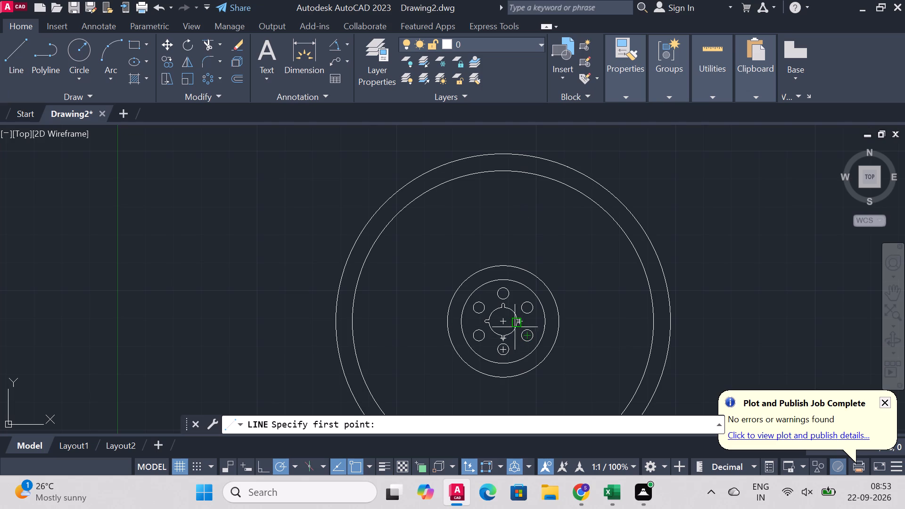
left_click(504, 323)
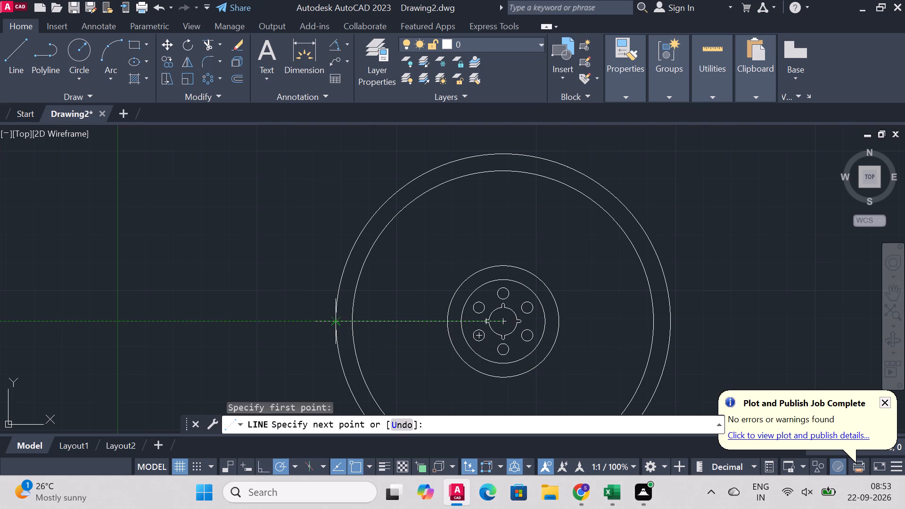
left_click(339, 321)
right_click(328, 328)
left_click(352, 168)
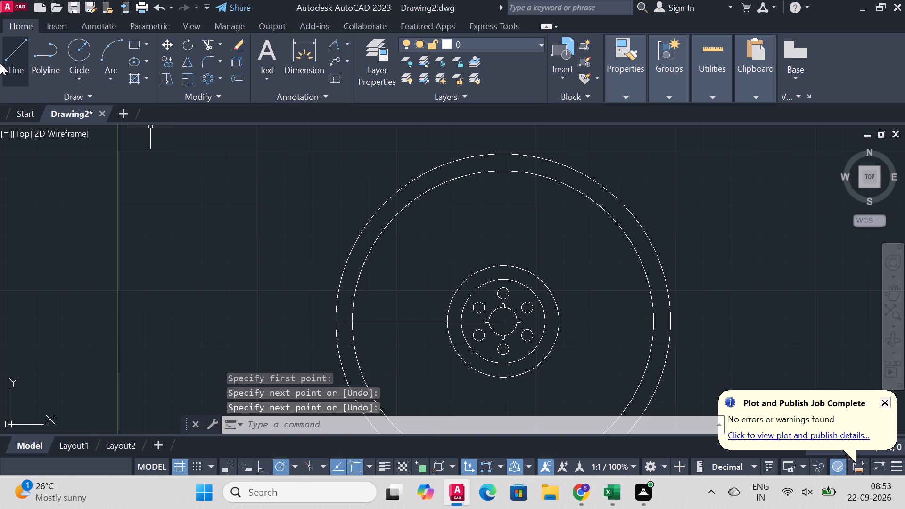
Draw a vertical line from the common centre to the top quadrant of the outermost circle.
left_click(10, 51)
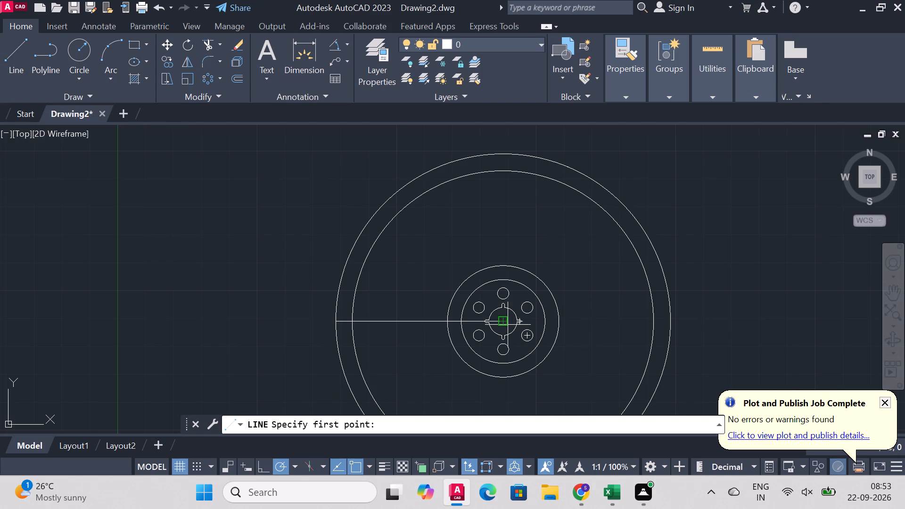
left_click(504, 324)
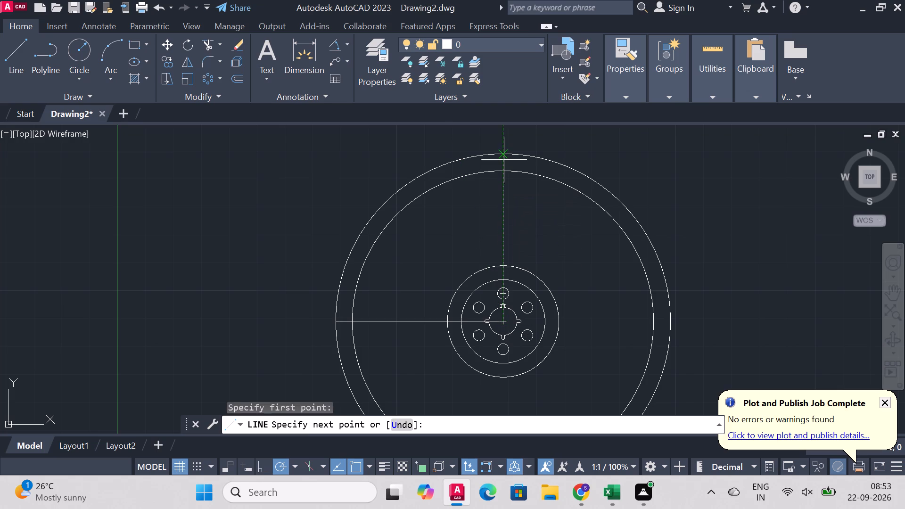
left_click(504, 157)
right_click(504, 157)
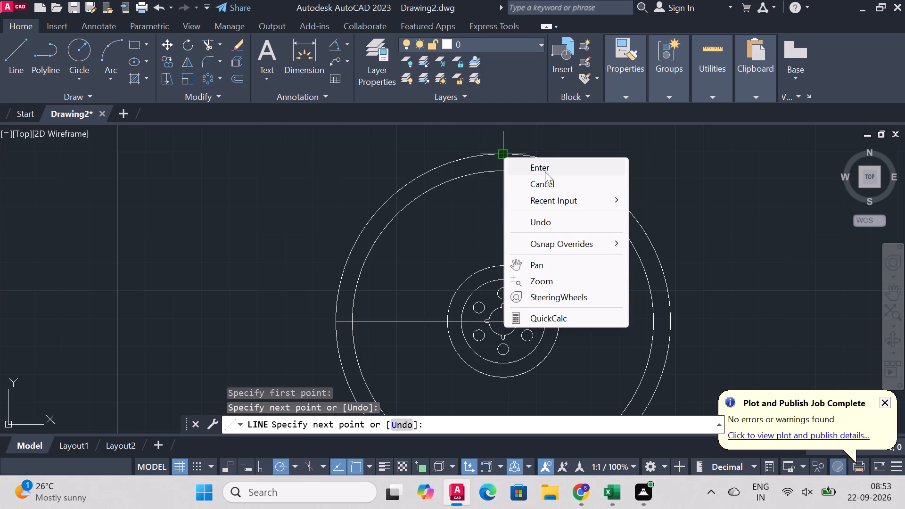
left_click(545, 172)
Start another line from the common centre of the circles.
left_click(8, 51)
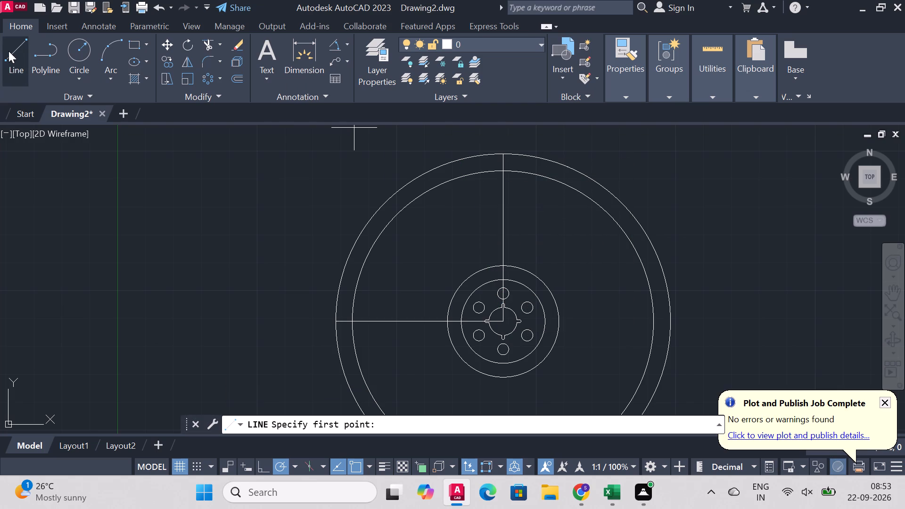
left_click(502, 322)
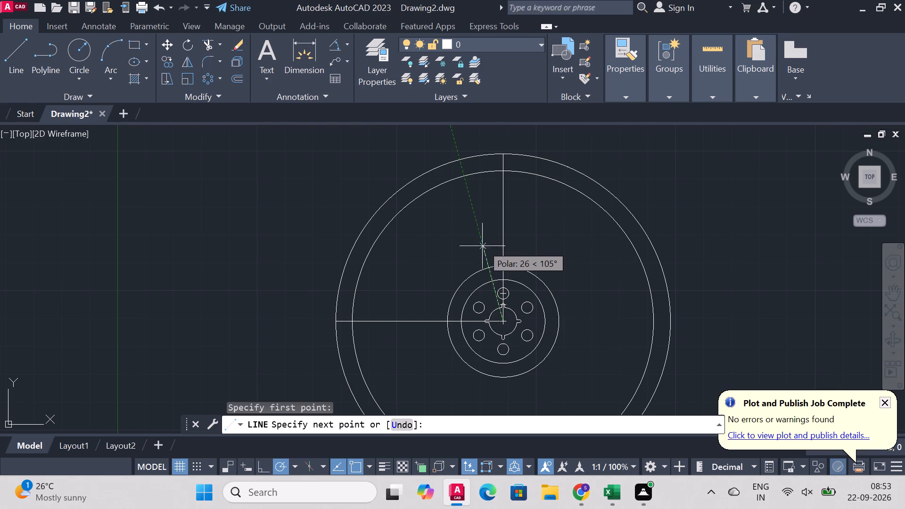
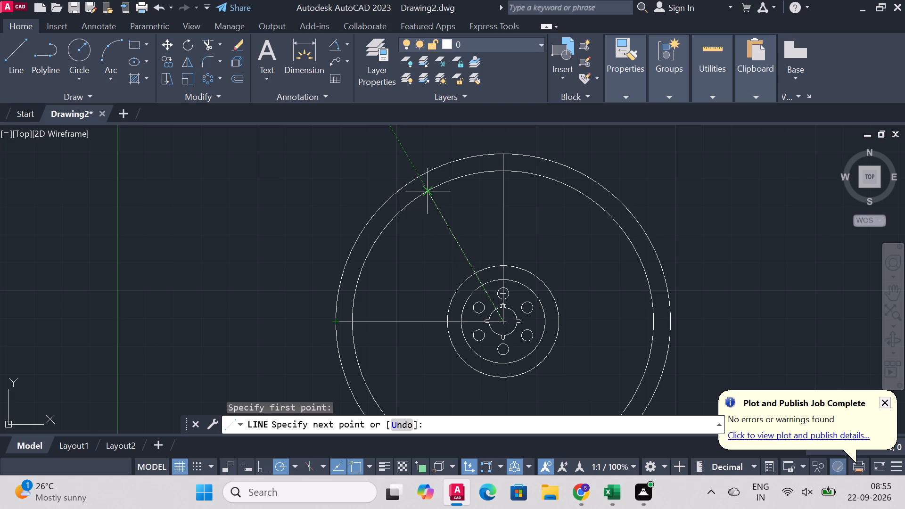
Finish the slanted line from the common centre to the outermost circle, between the horizontal and vertical radial lines.
left_click(421, 167)
right_click(421, 167)
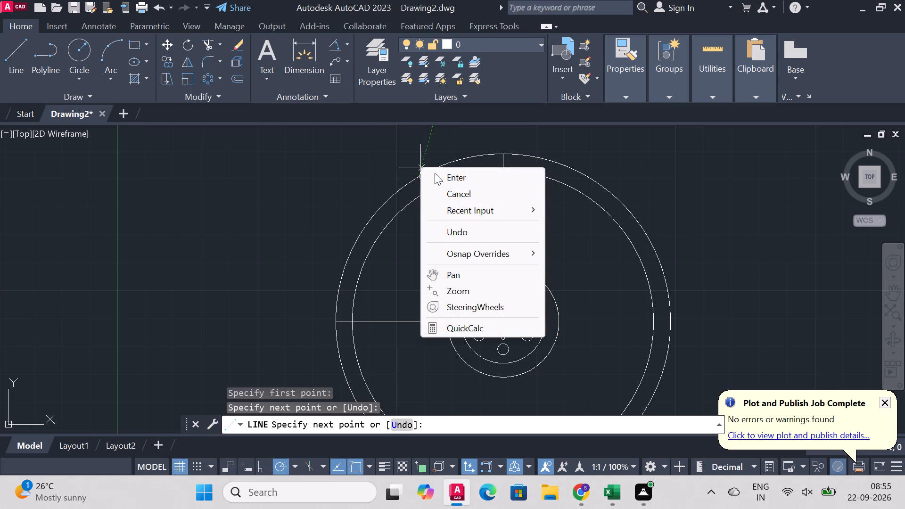
left_click(435, 173)
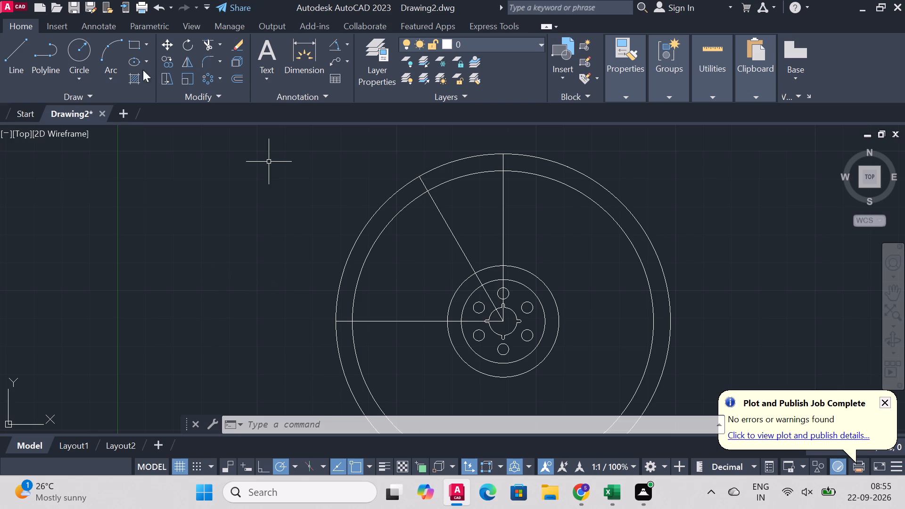
Fillet the slanted radial line with the inner rim circle using radius 10.
left_click(202, 60)
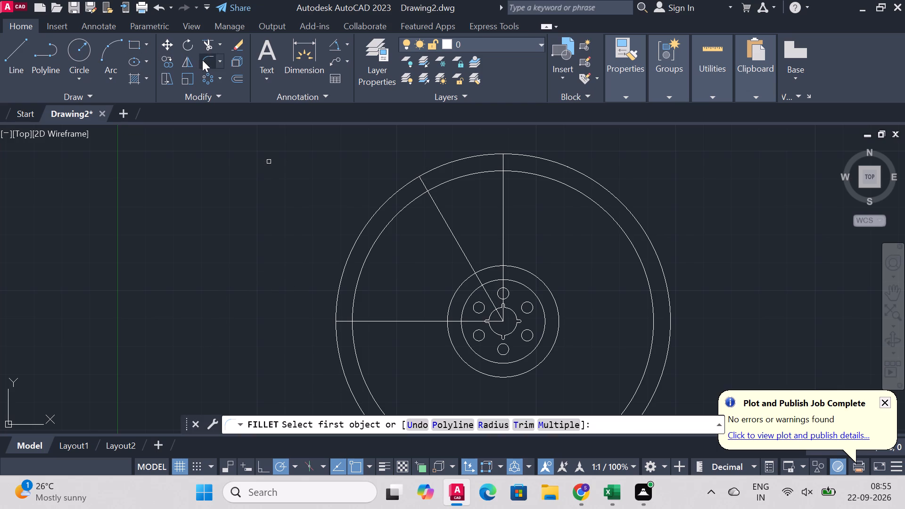
scroll(419, 193, "up", 1)
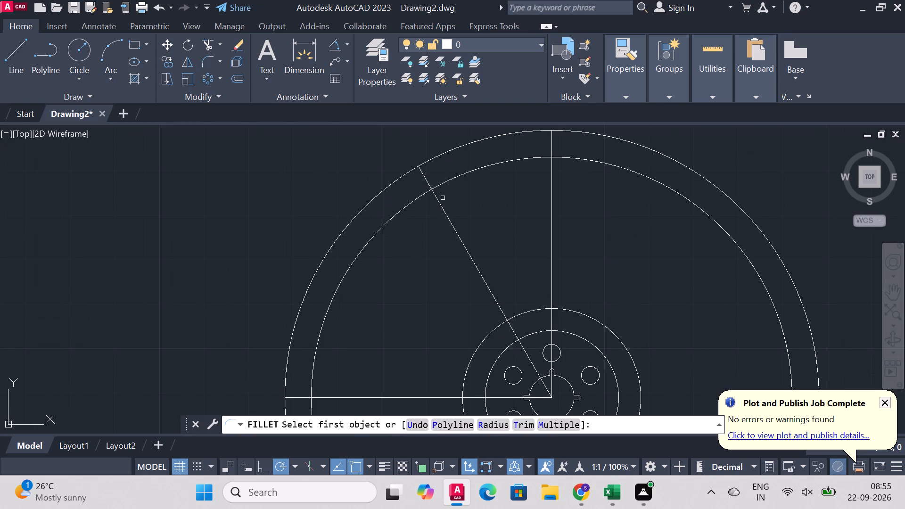
left_click(439, 204)
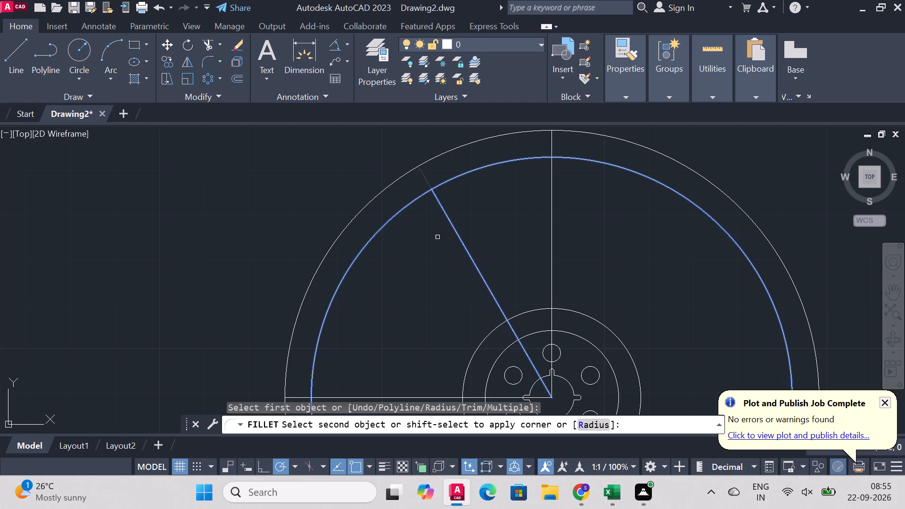
key("r")
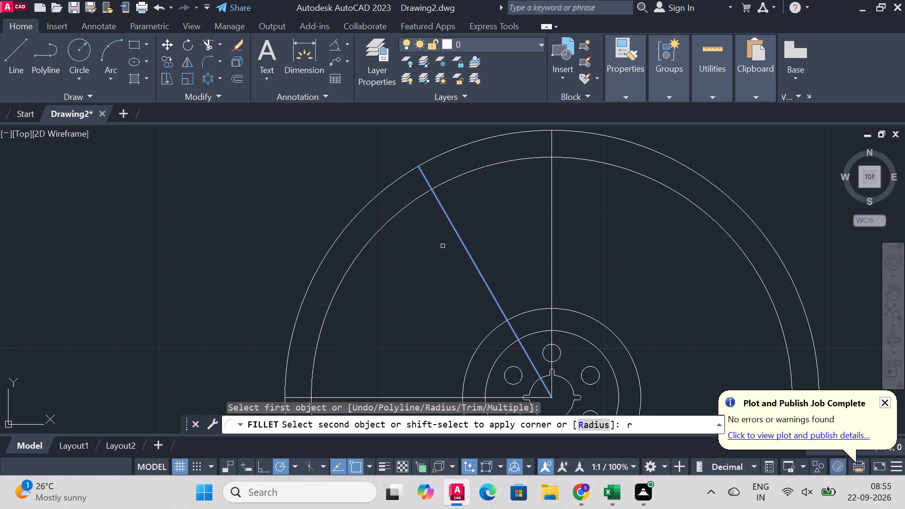
key("Return")
type("10")
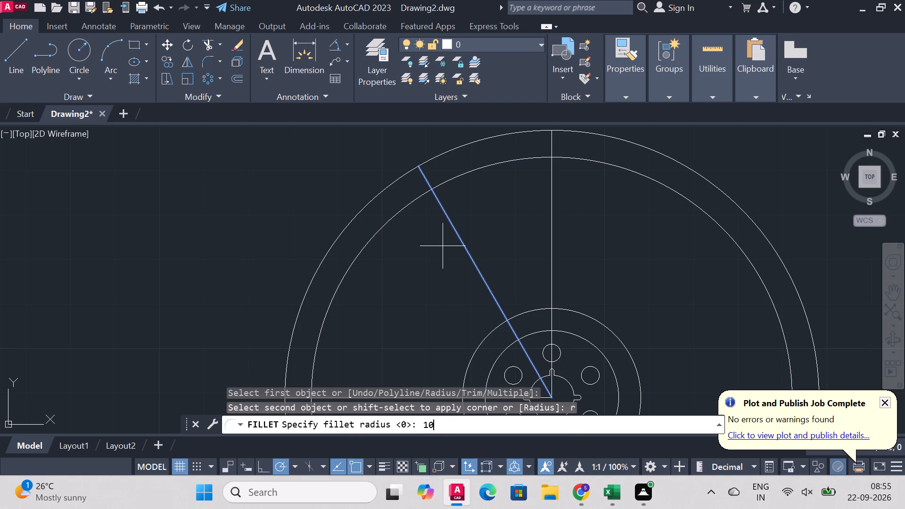
key("Return")
left_click(417, 201)
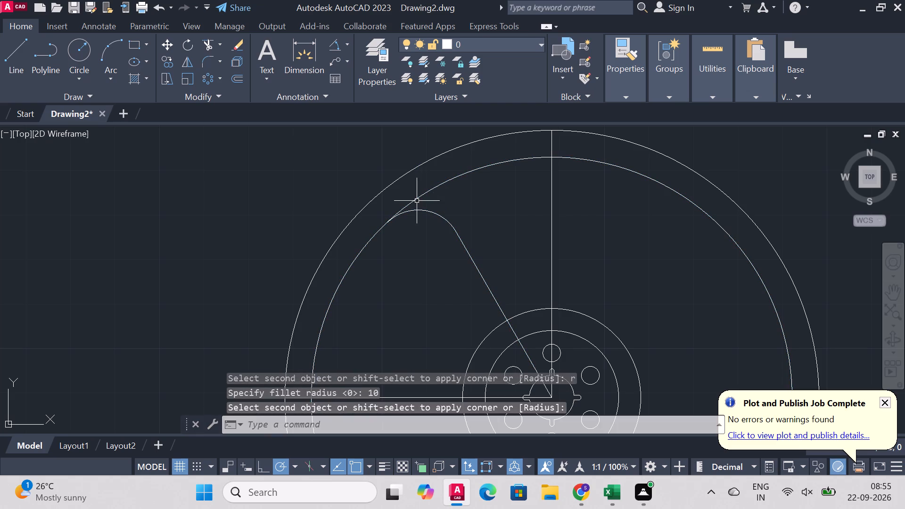
Fillet the horizontal radial line with the inner rim circle, on the side facing the slanted line, using radius 10.
scroll(525, 226, "down", 3)
scroll(528, 278, "up", 2)
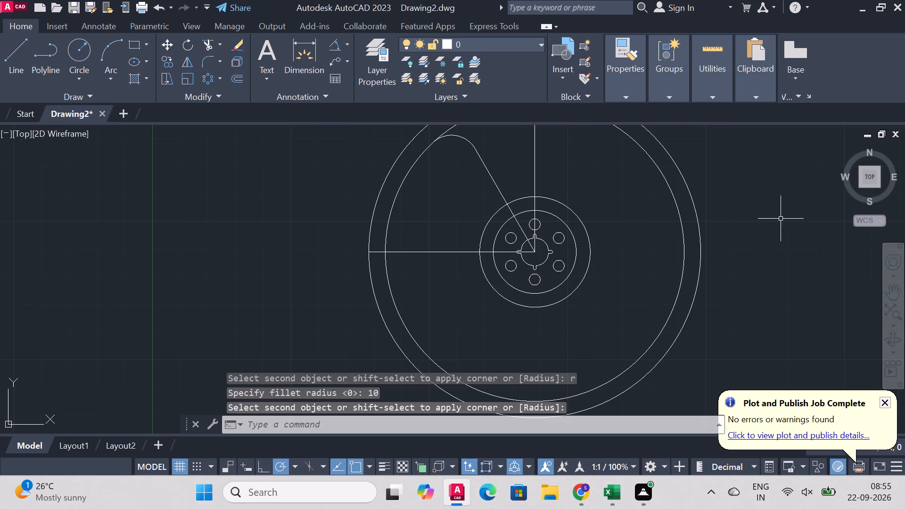
right_click(778, 220)
left_click(787, 197)
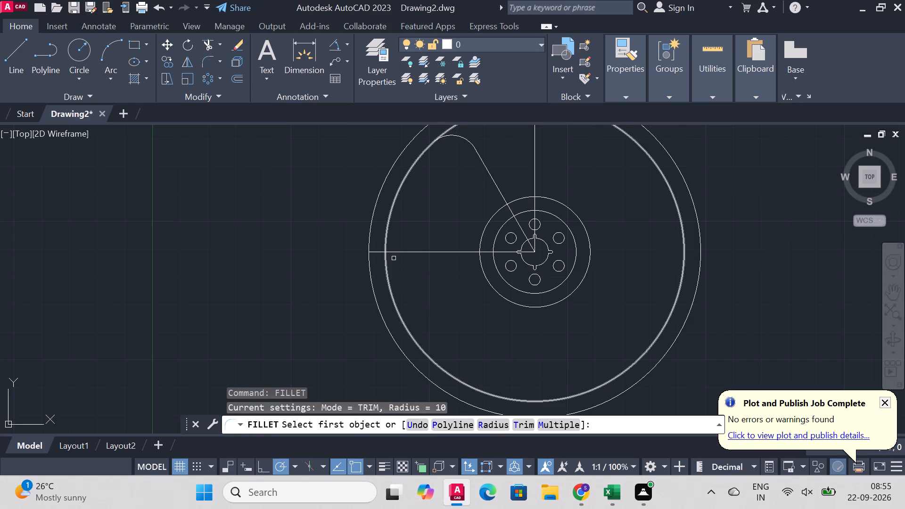
left_click(402, 253)
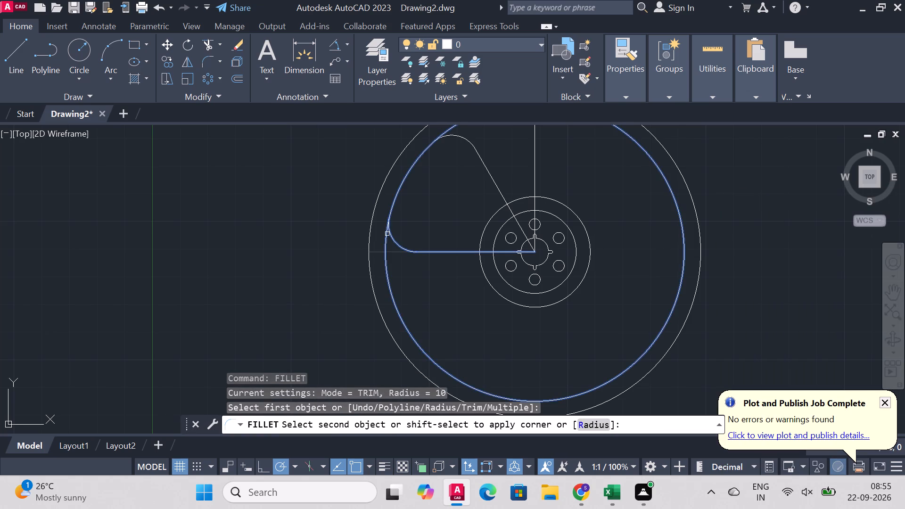
left_click(387, 234)
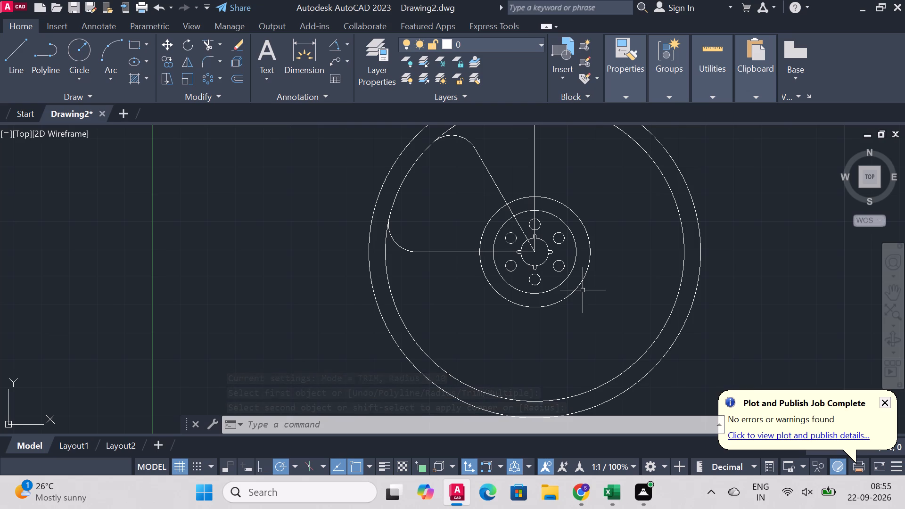
Trim the horizontal and slanted radial lines between the two hub circles.
left_click(205, 43)
scroll(375, 191, "up", 2)
scroll(710, 318, "down", 2)
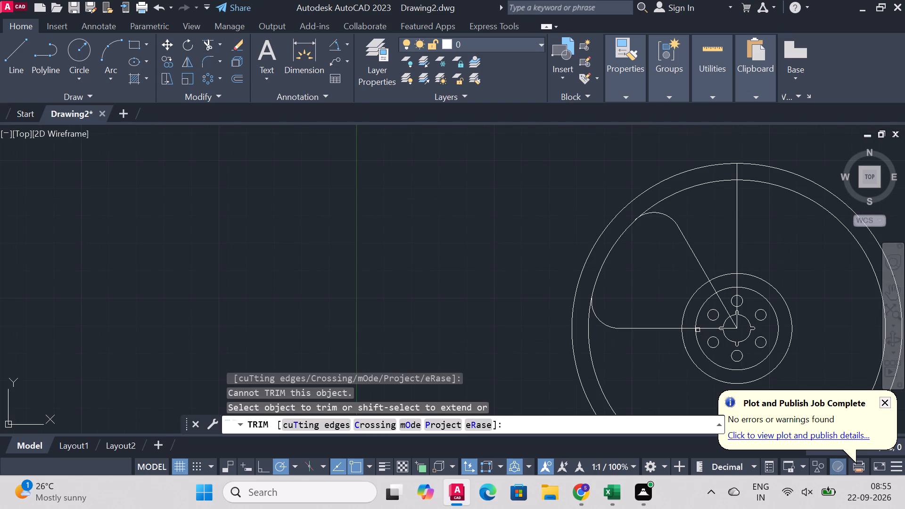
left_click(690, 329)
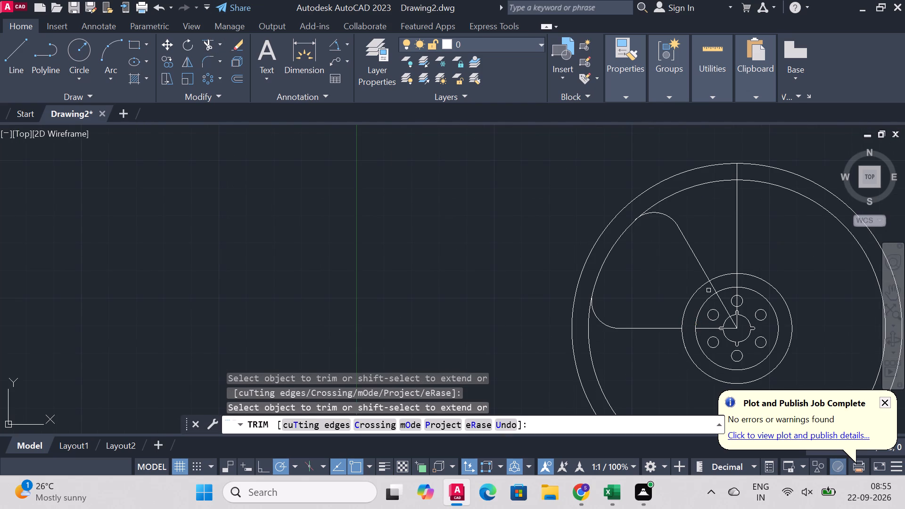
left_click(711, 288)
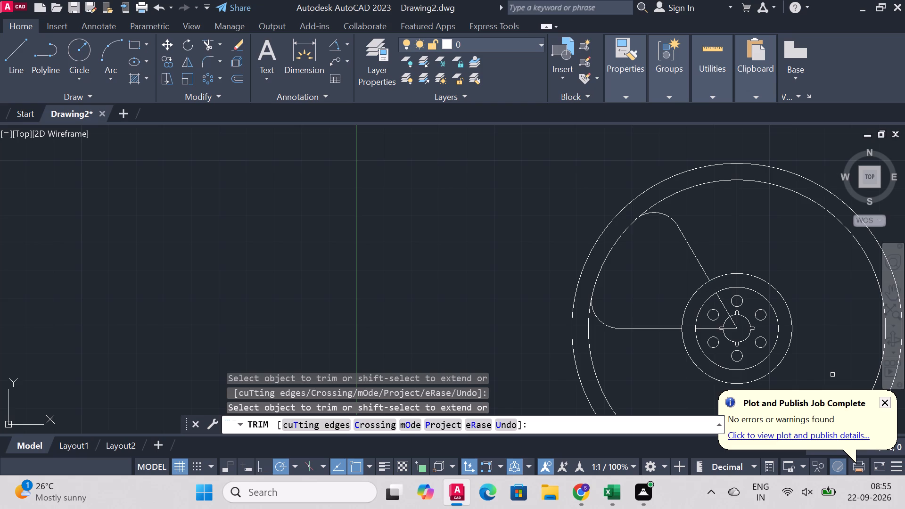
scroll(335, 181, "down", 1)
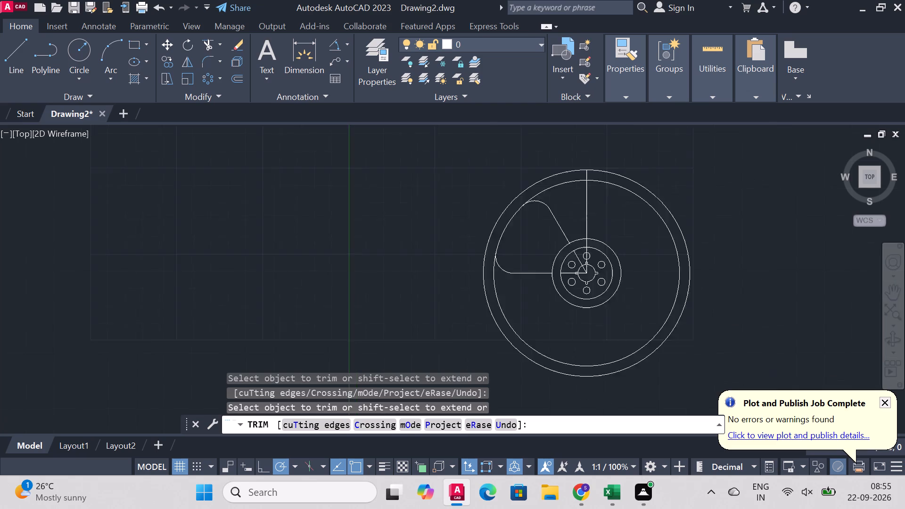
scroll(335, 181, "down", 1)
scroll(561, 269, "up", 1)
right_click(652, 244)
left_click(680, 252)
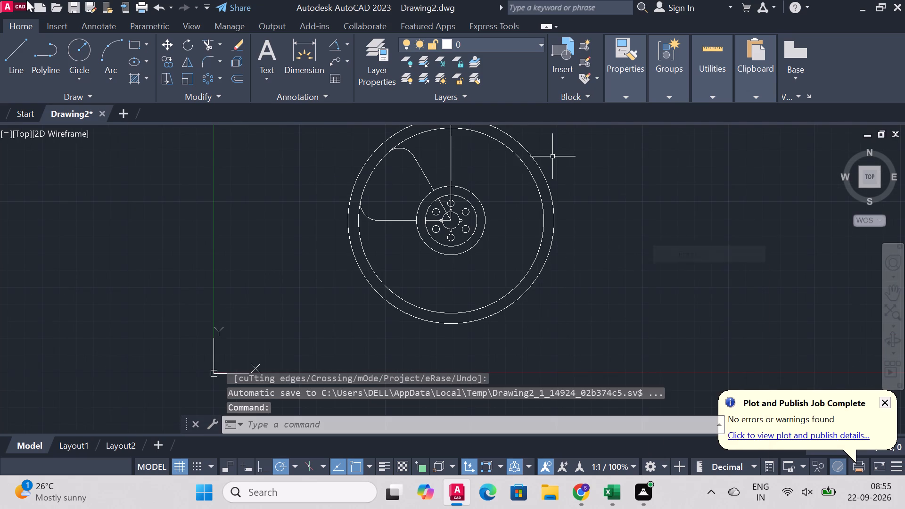
Fillet the horizontal radial line with the outer hub circle, on the side facing the slanted line, using radius 10.
scroll(416, 235, "up", 1)
scroll(430, 245, "down", 2)
scroll(436, 224, "up", 2)
left_click(206, 62)
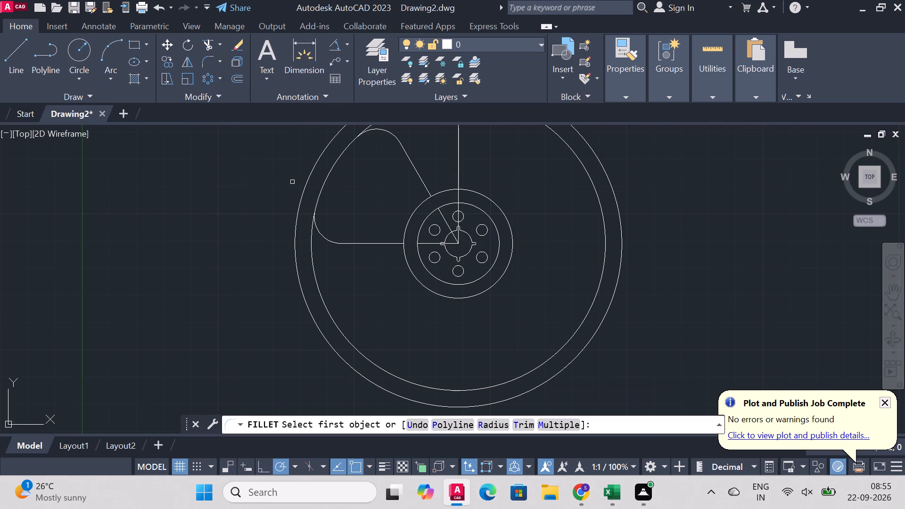
left_click(398, 245)
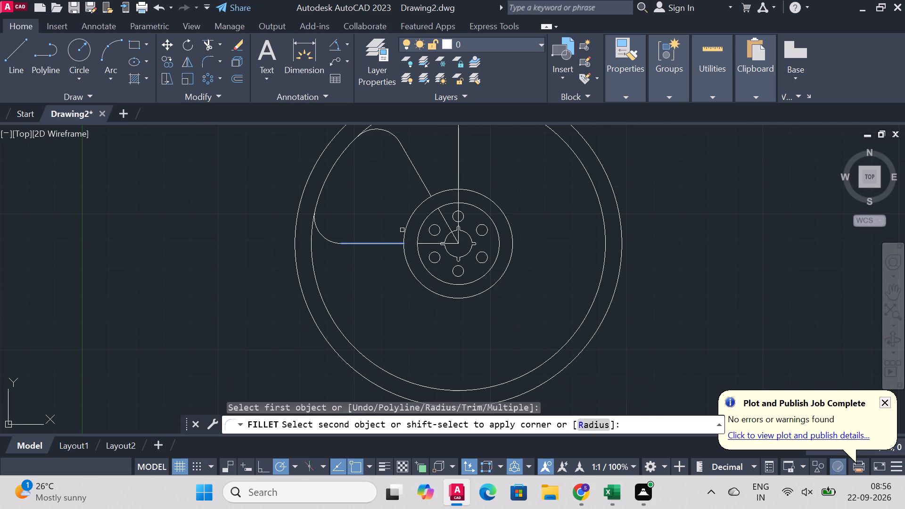
left_click(403, 233)
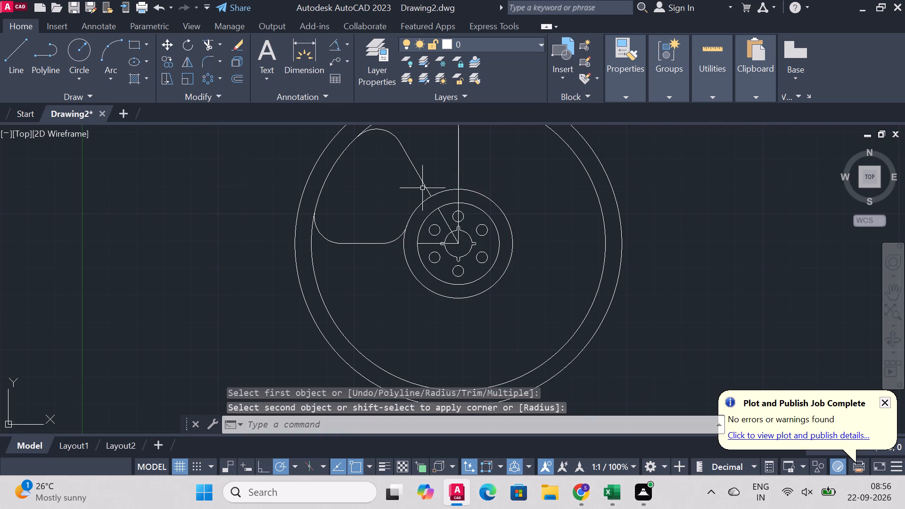
Fillet the slanted radial line with the outer hub circle, on the side facing the horizontal line, using radius 10.
right_click(422, 187)
left_click(461, 197)
left_click(426, 185)
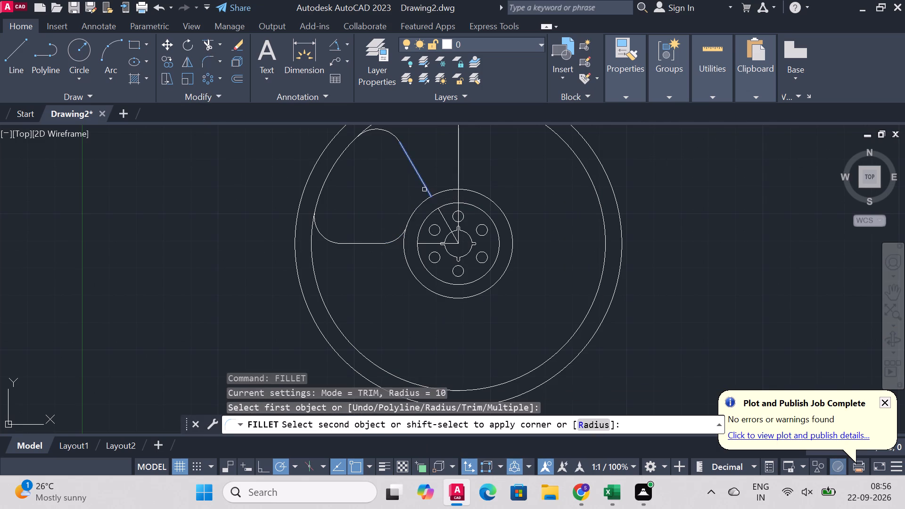
left_click(424, 199)
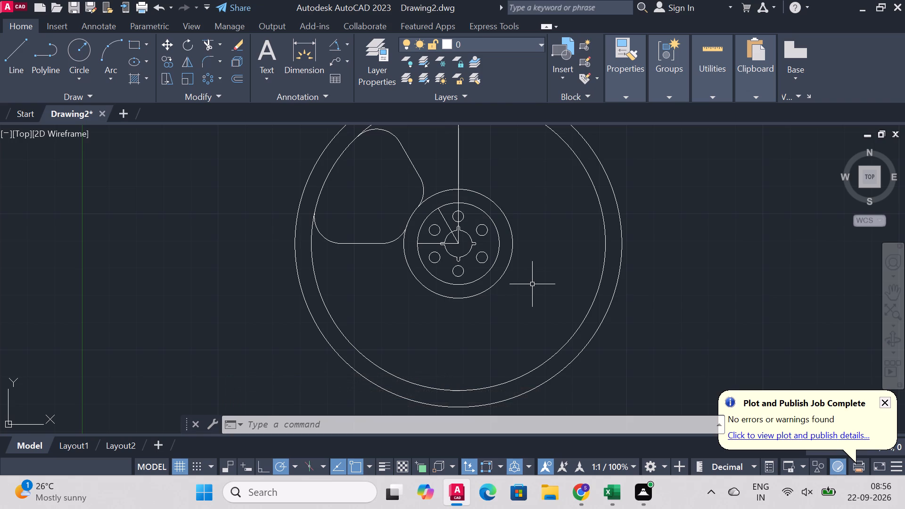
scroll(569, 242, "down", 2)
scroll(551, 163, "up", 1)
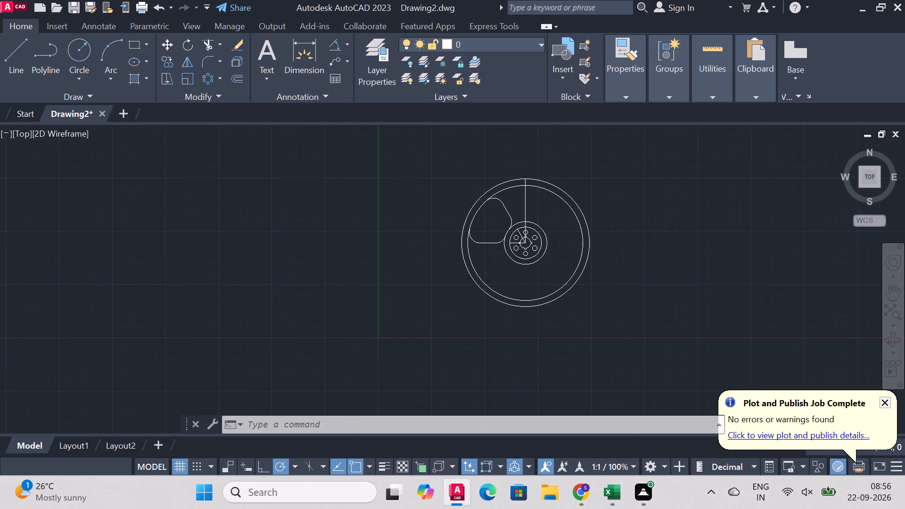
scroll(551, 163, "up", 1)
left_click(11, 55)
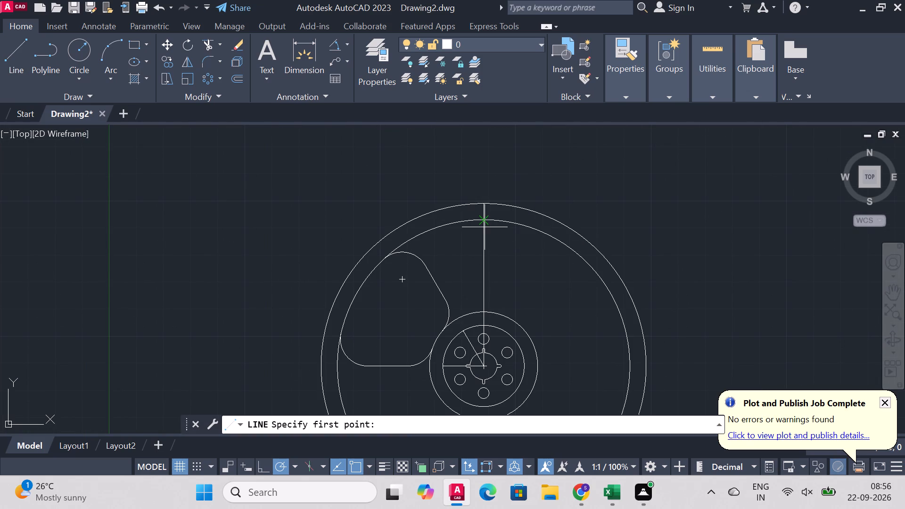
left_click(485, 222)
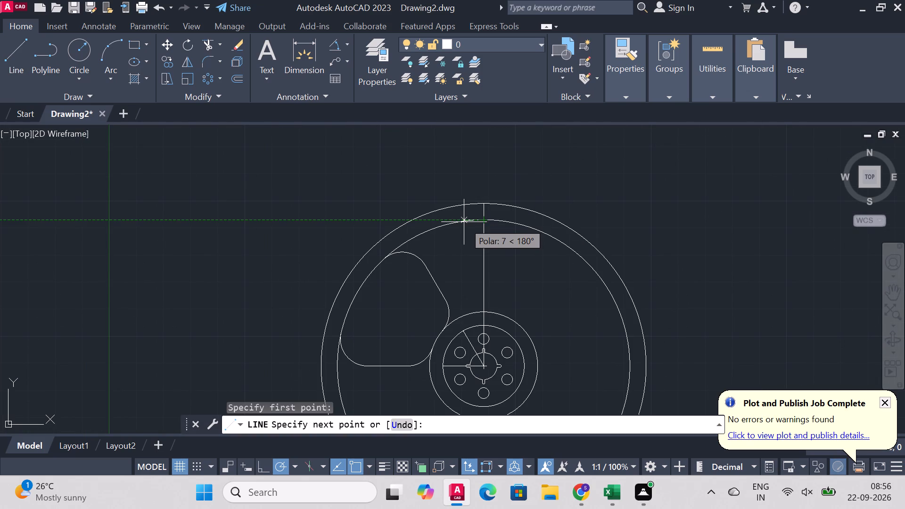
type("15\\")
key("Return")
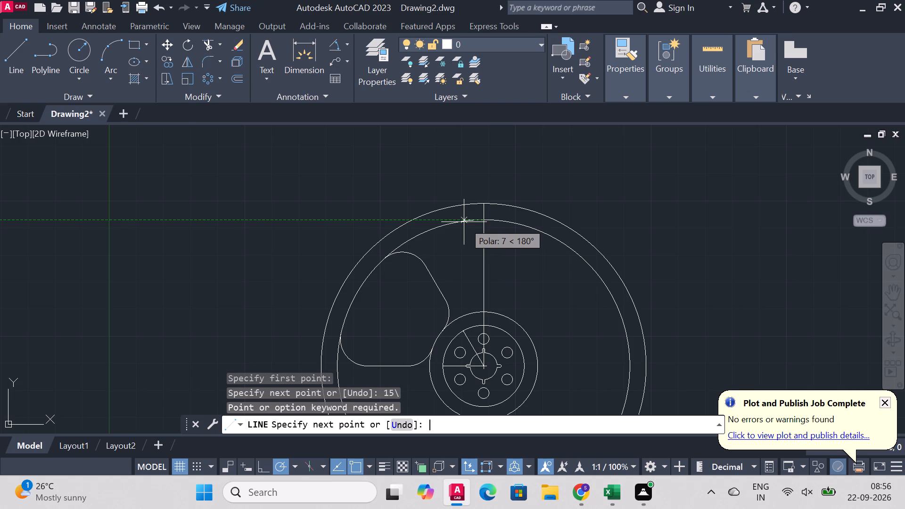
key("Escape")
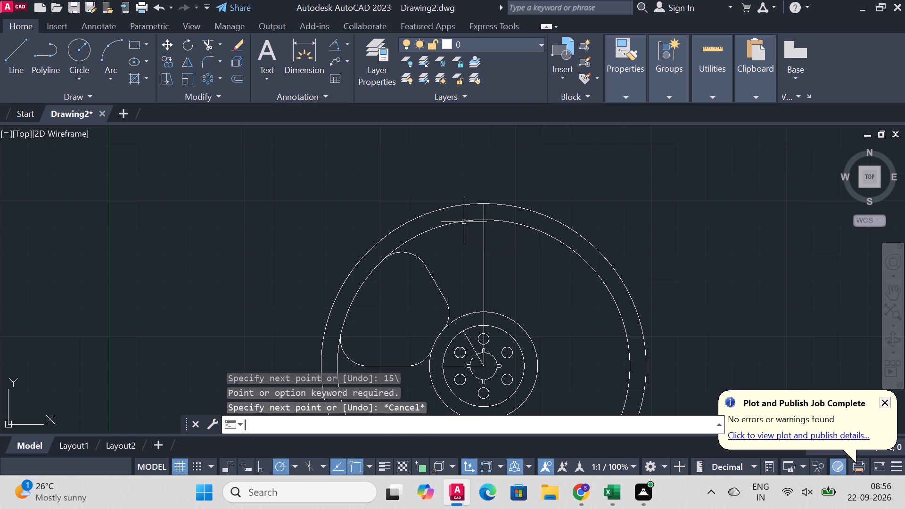
Draw a line 7.5 units left from the inner rim circle's top quadrant and straight down to the outer hub circle.
scroll(480, 248, "up", 1)
left_click(4, 65)
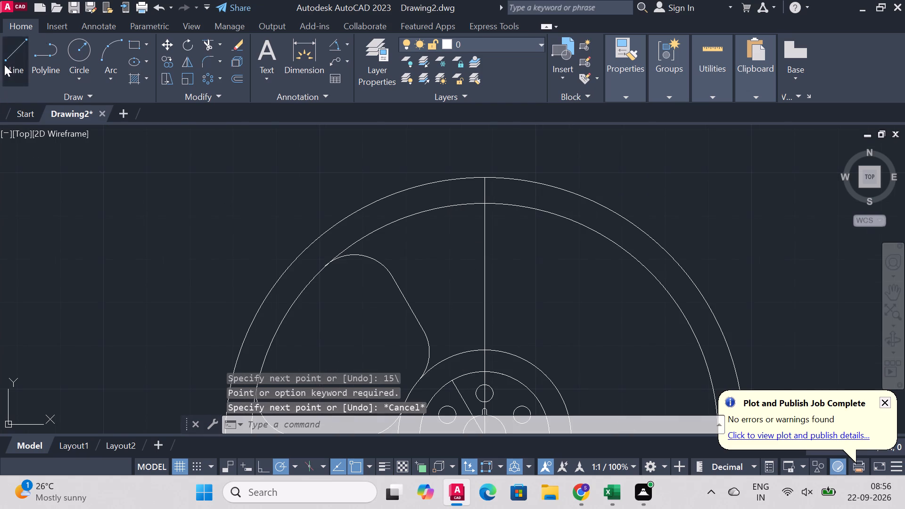
left_click(486, 204)
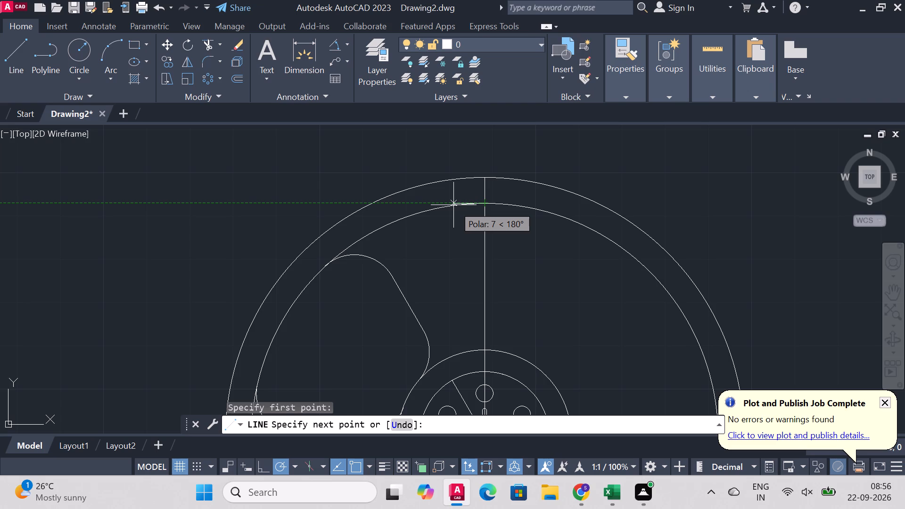
type("7.5")
key("Return")
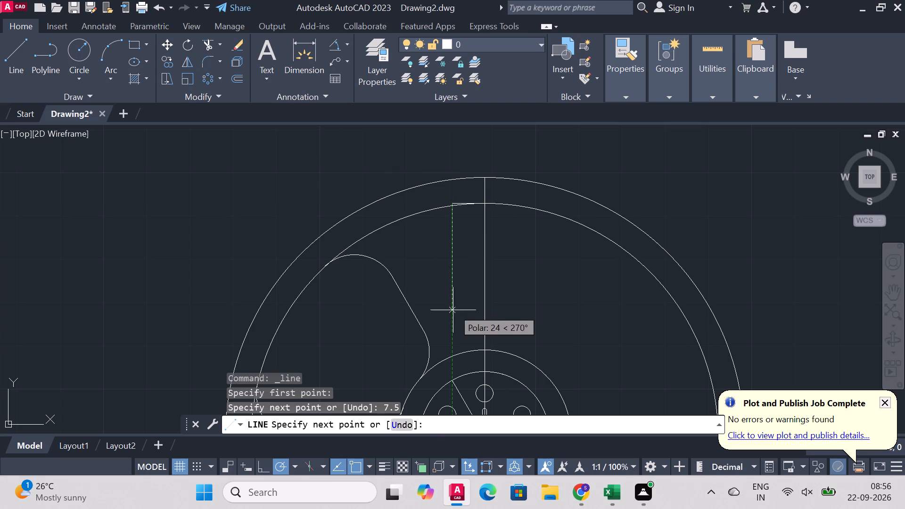
left_click(454, 359)
right_click(454, 359)
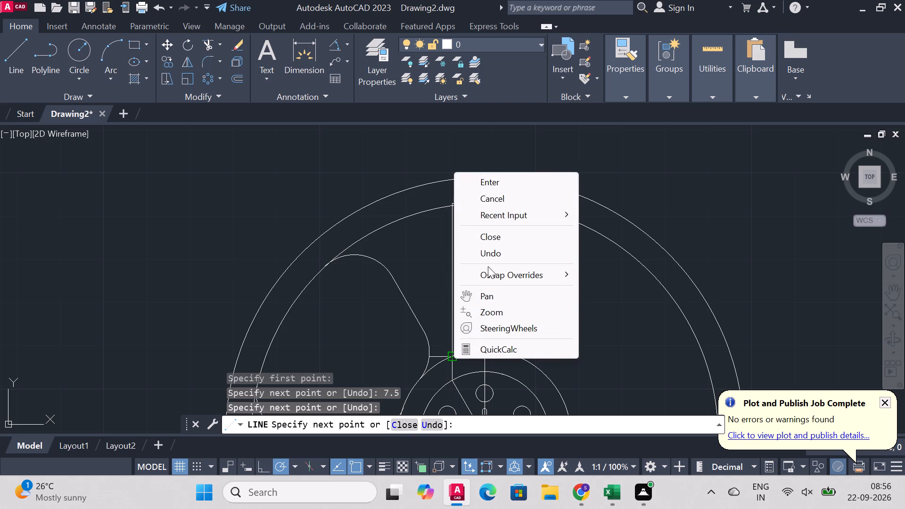
left_click(514, 183)
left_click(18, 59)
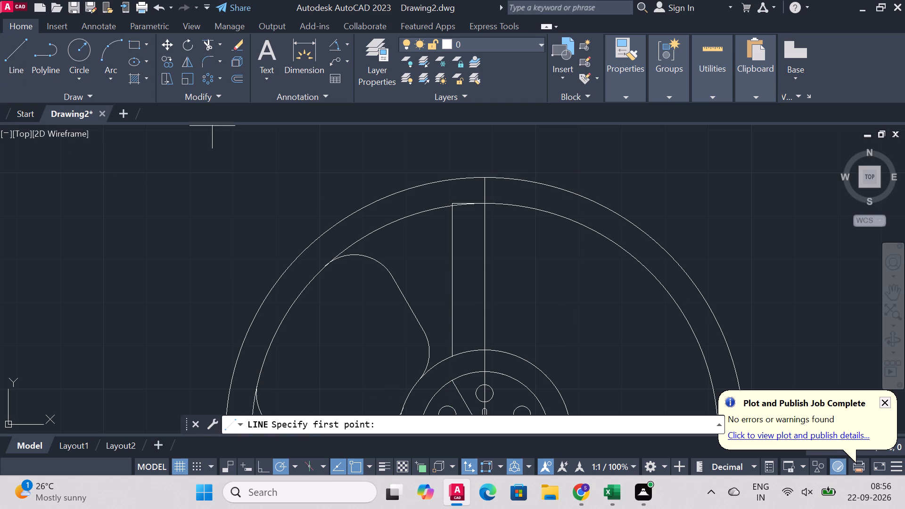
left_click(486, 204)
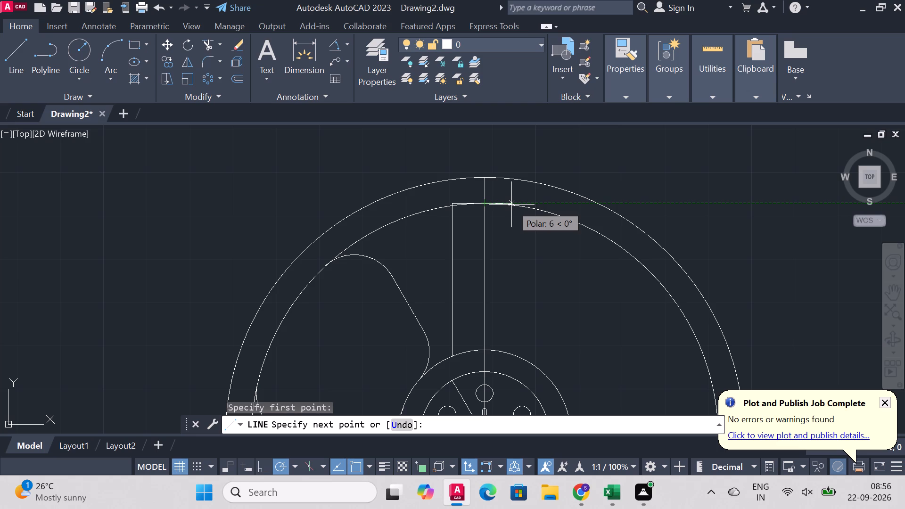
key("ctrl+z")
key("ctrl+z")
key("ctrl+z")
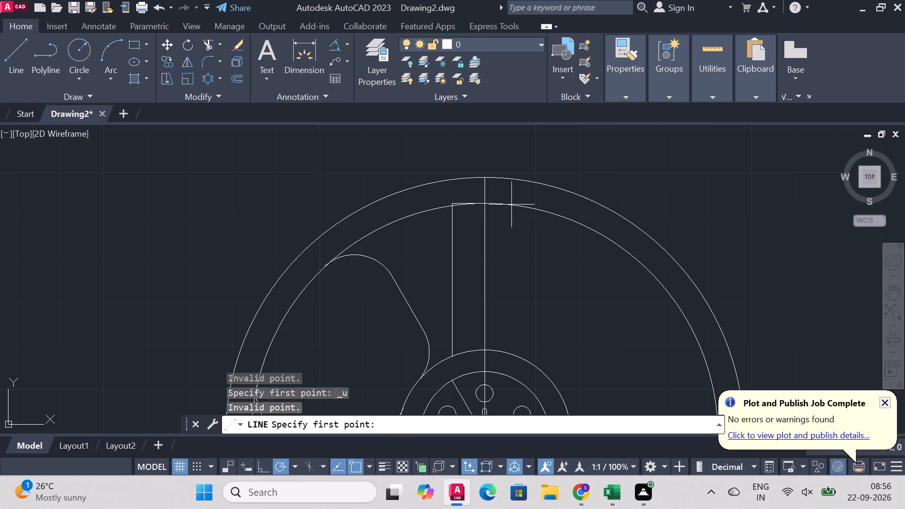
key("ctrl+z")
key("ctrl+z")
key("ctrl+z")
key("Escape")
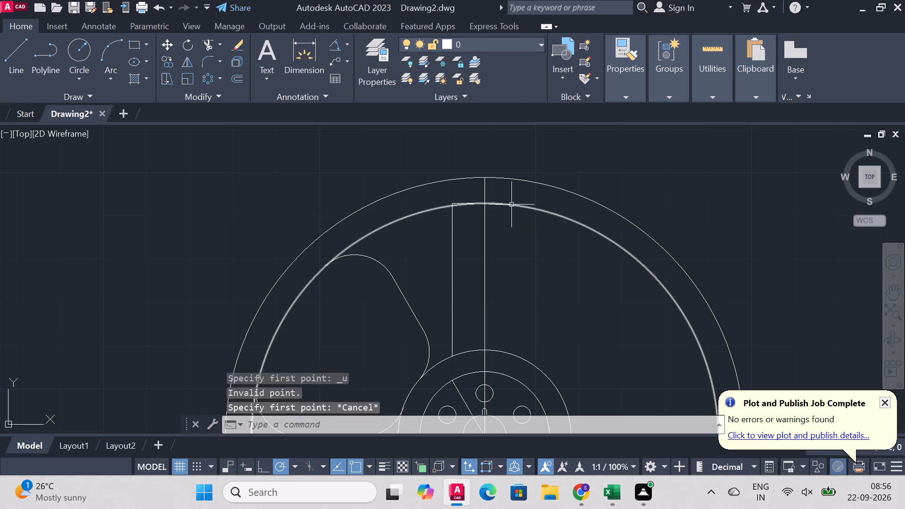
Undo the line drawn 7.5 units left from the inner rim circle's top quadrant and down to the outer hub circle.
key("ctrl+z")
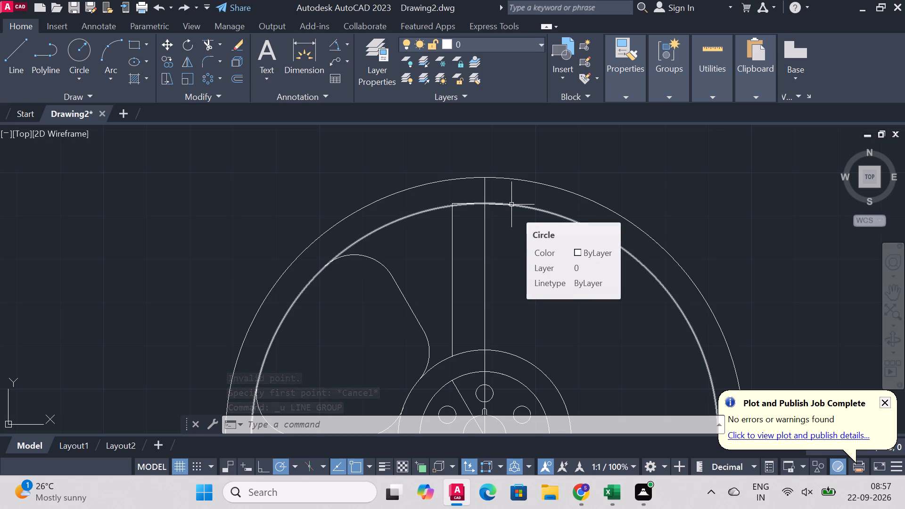
key("Escape")
key("ctrl+z")
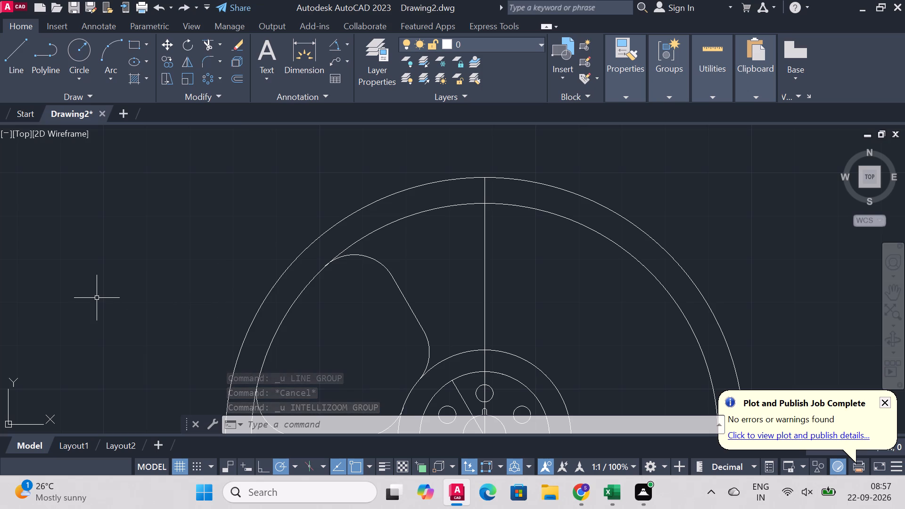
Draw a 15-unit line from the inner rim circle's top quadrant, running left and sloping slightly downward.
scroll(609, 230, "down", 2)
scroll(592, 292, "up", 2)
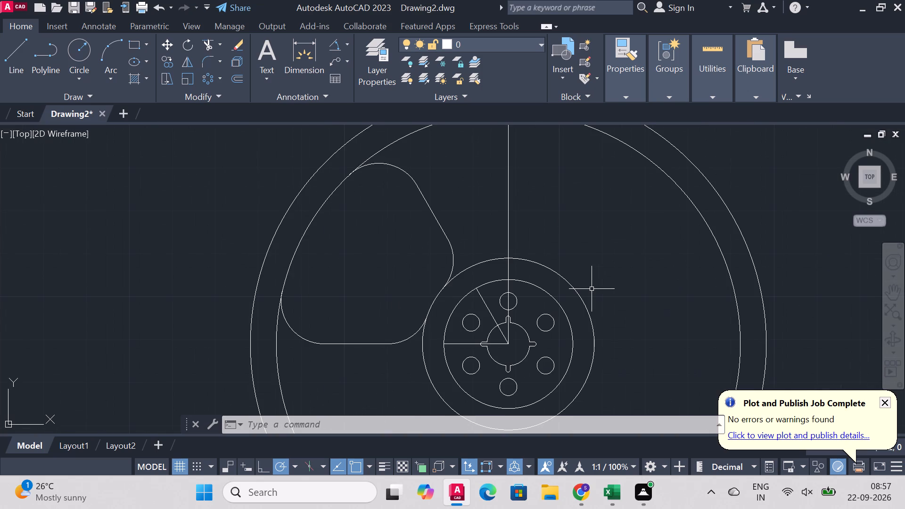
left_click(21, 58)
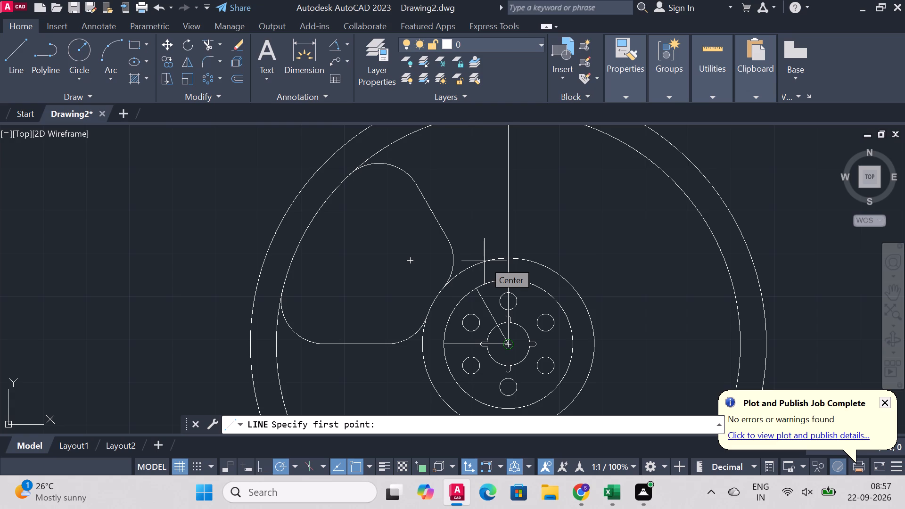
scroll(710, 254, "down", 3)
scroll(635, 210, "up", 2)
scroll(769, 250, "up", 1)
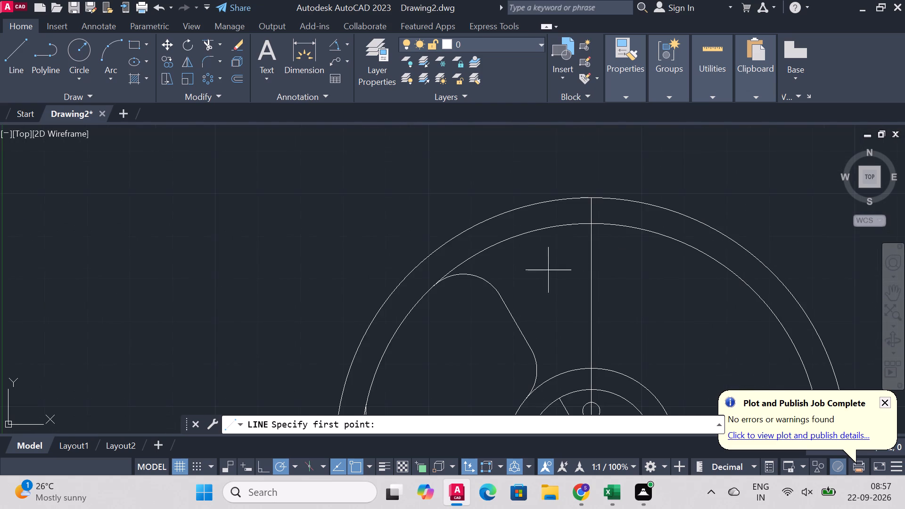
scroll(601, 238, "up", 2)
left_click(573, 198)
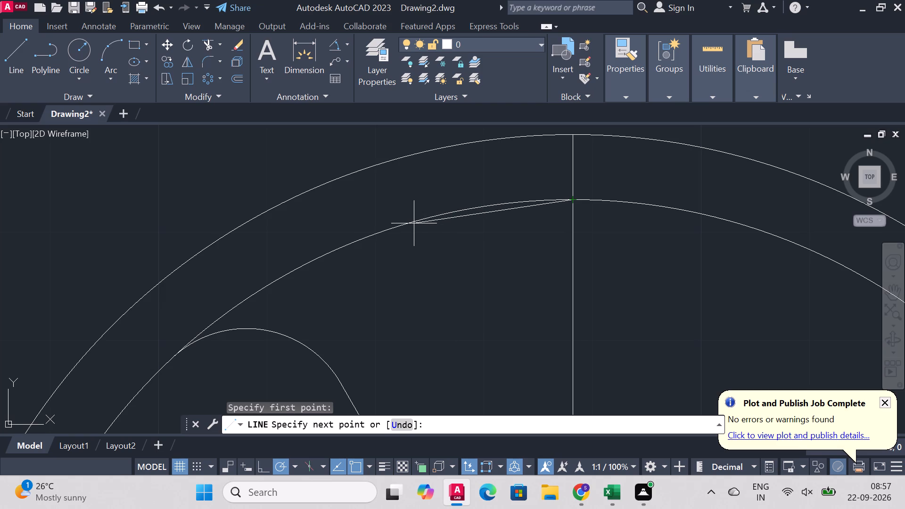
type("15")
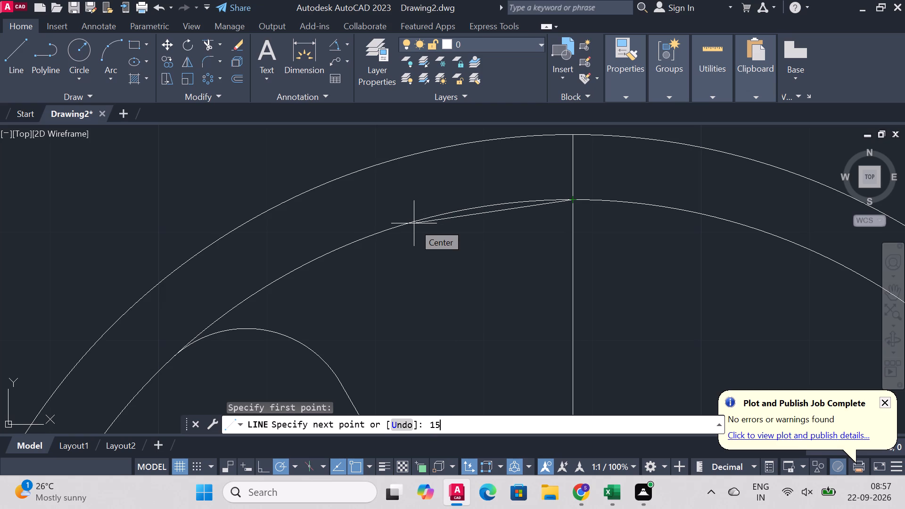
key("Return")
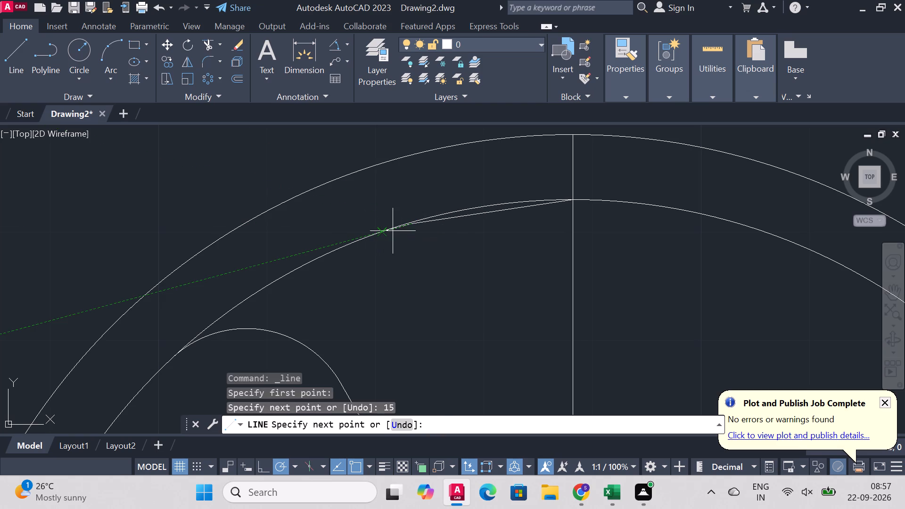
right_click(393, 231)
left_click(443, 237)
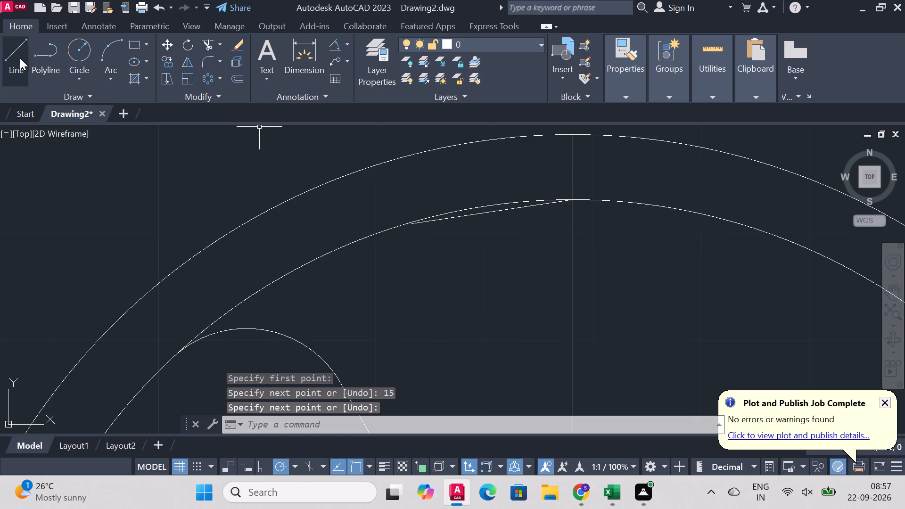
Draw a 15-unit horizontal line to the right from the inner rim circle's top quadrant.
left_click(19, 57)
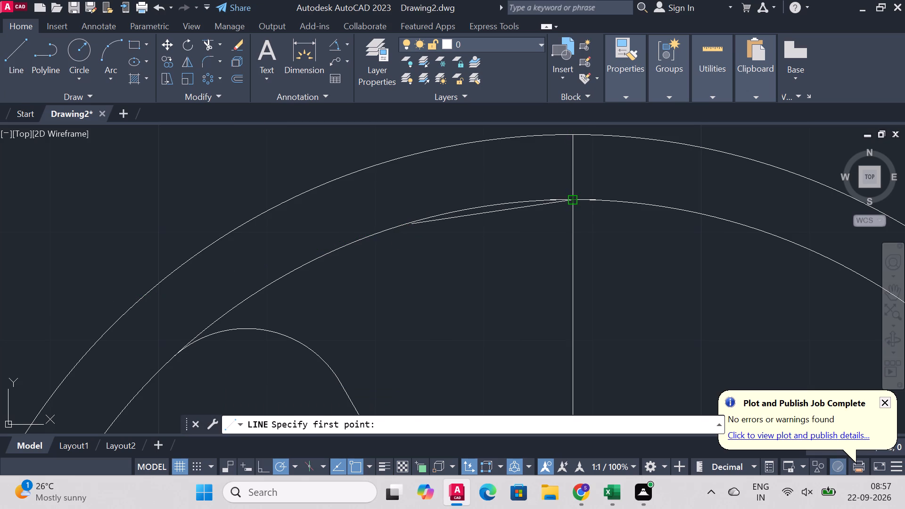
left_click(572, 198)
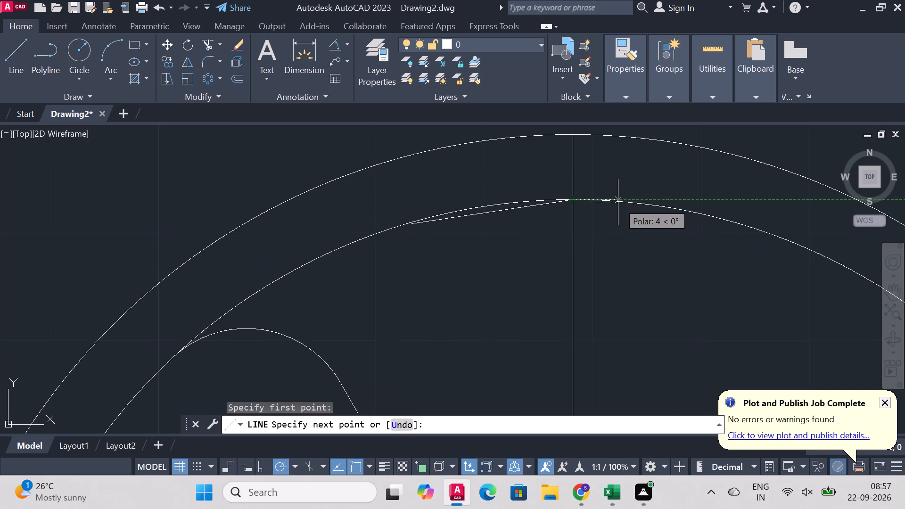
type("16")
key("BackSpace")
key("5")
key("Return")
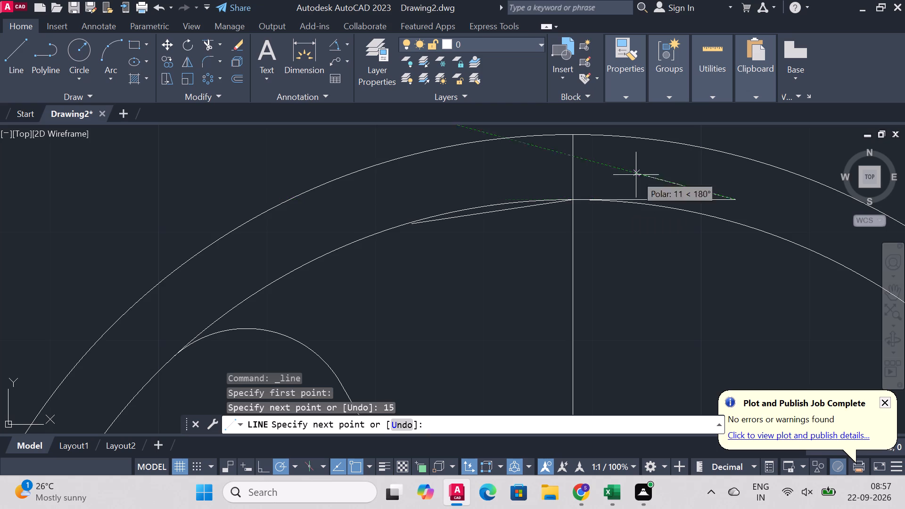
scroll(683, 229, "down", 5)
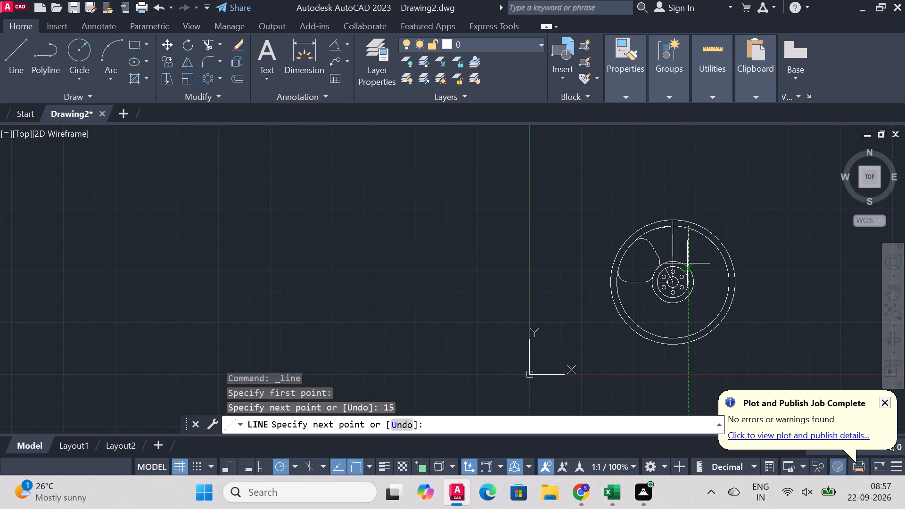
scroll(669, 243, "up", 3)
right_click(698, 263)
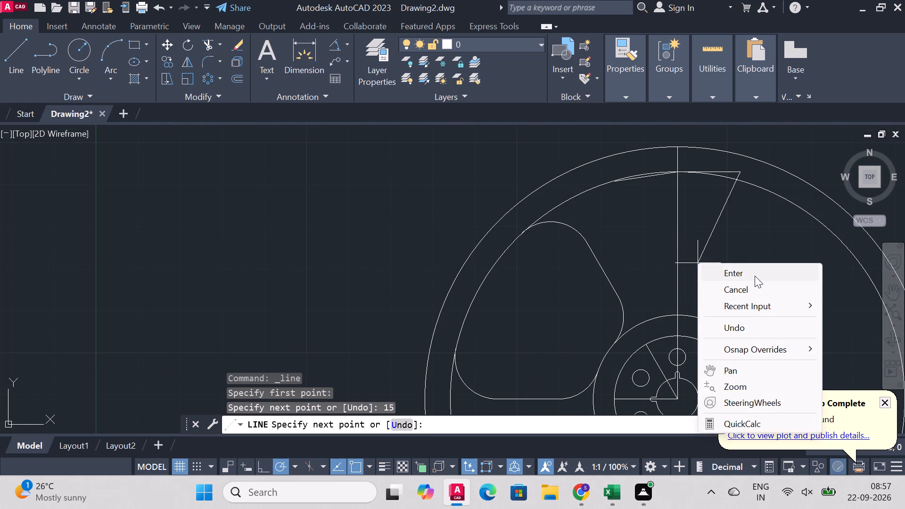
left_click(755, 276)
Delete the slightly sloped 15-unit line on the left side of the inner rim circle's top quadrant.
scroll(658, 226, "up", 2)
scroll(714, 136, "down", 3)
scroll(758, 128, "up", 2)
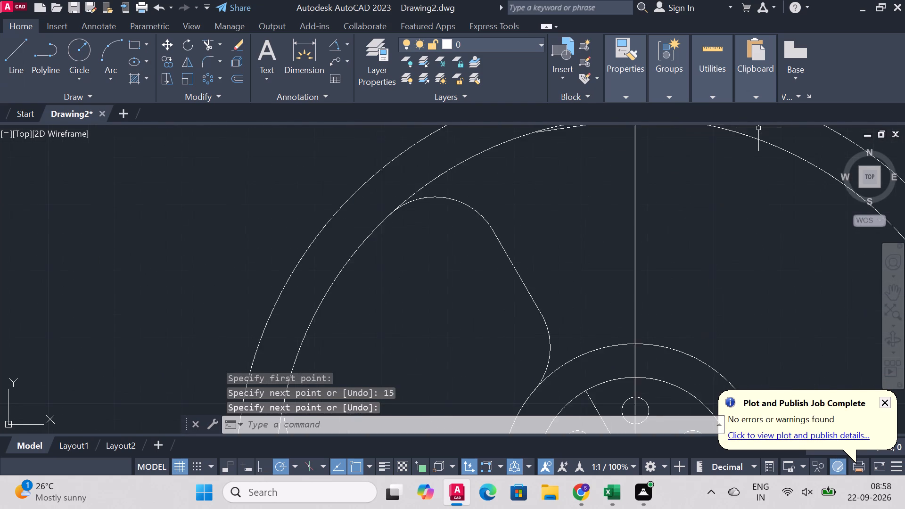
scroll(760, 162, "down", 5)
scroll(757, 146, "up", 4)
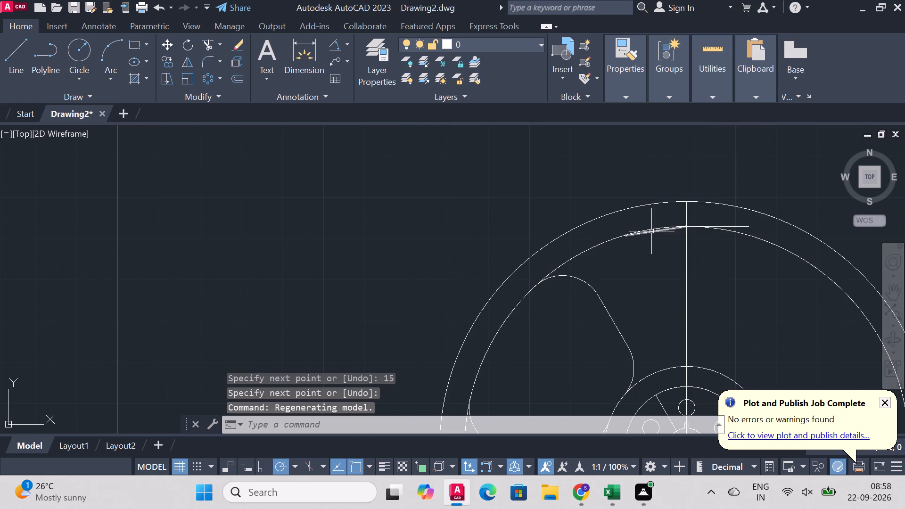
left_click(651, 231)
key("Delete")
Draw a 15-unit horizontal line to the left from the inner rim circle's top quadrant.
left_click(23, 46)
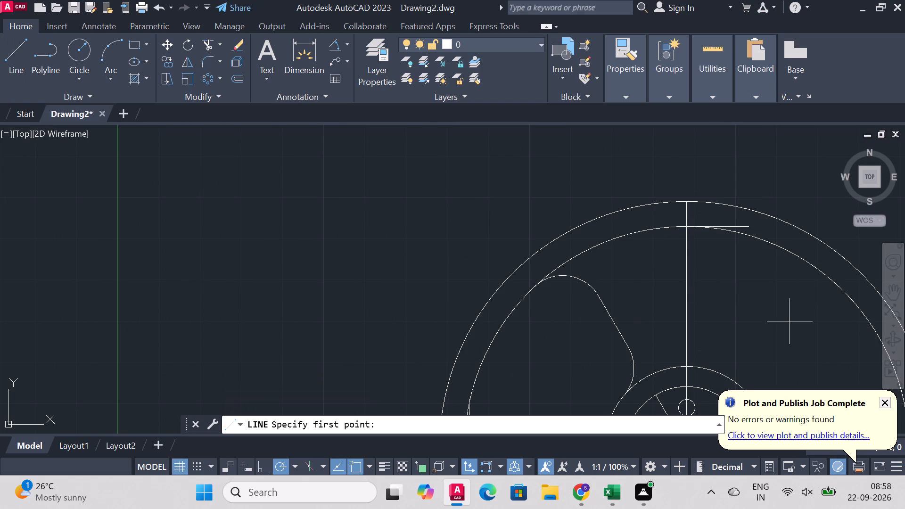
left_click(688, 230)
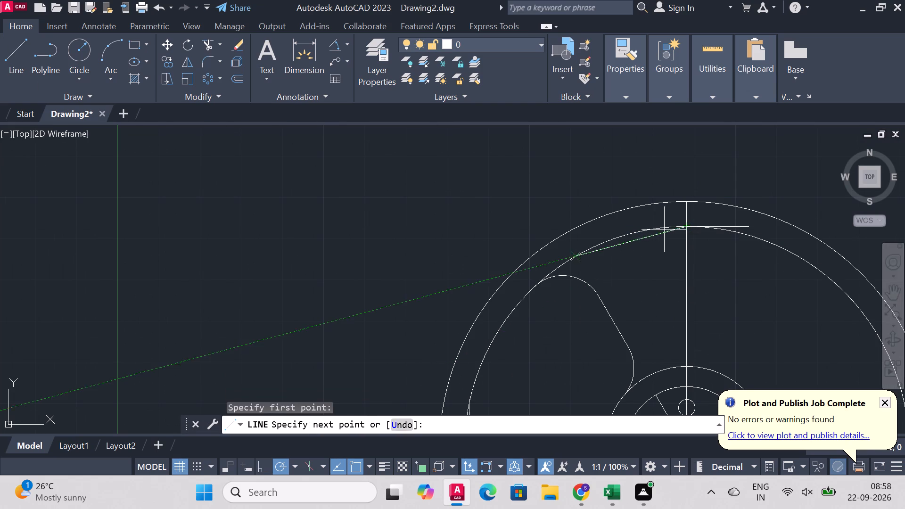
type("15")
key("Return")
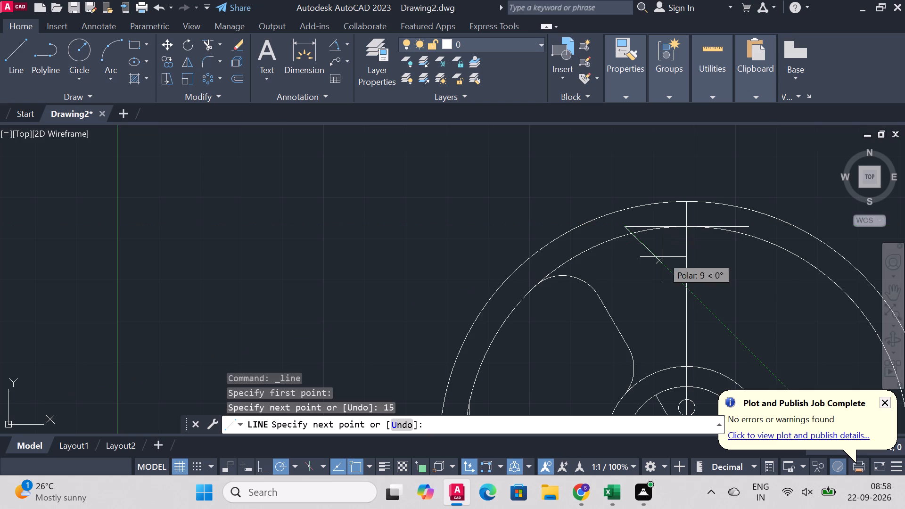
right_click(668, 271)
left_click(720, 277)
Draw a 5-unit horizontal line to the right from the outer hub circle's top quadrant.
scroll(821, 306, "down", 2)
scroll(837, 334, "up", 3)
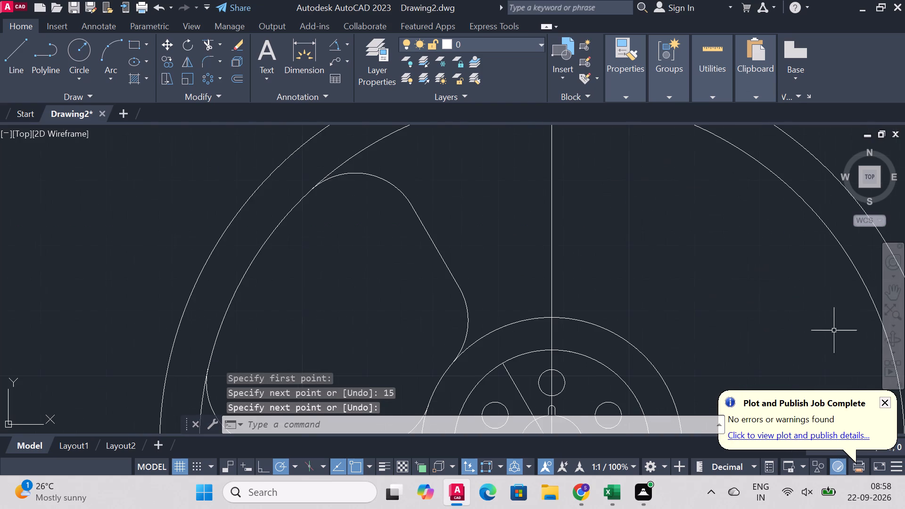
left_click(5, 45)
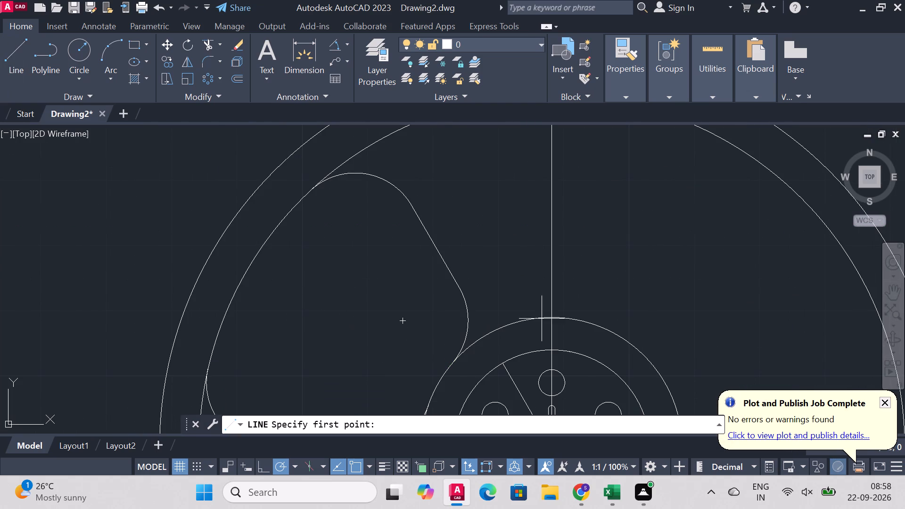
left_click(554, 319)
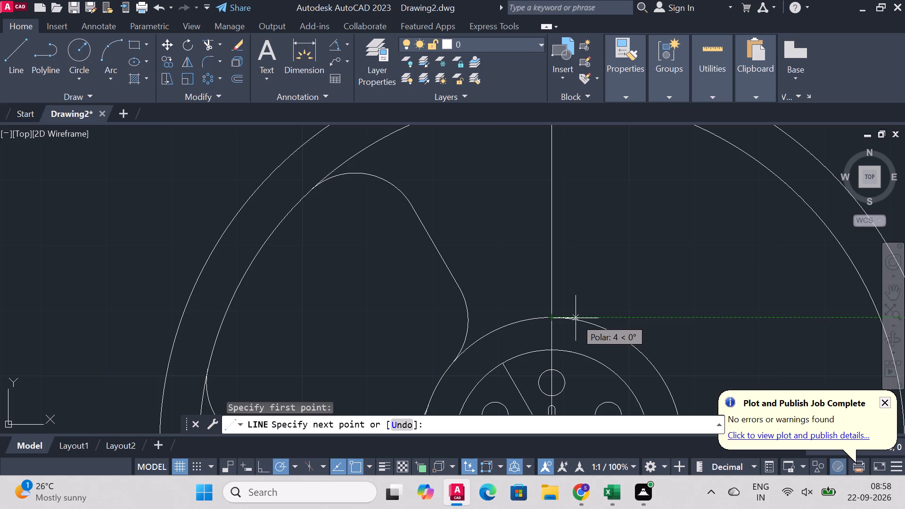
key("5")
key("Return")
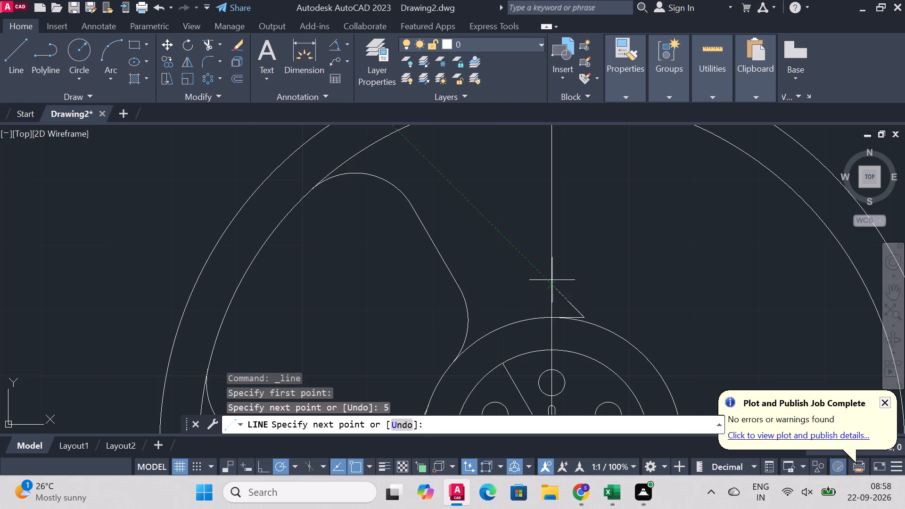
right_click(552, 280)
left_click(587, 286)
Draw a line 5 units left from the outer hub circle's top quadrant and on to the left end of the upper 15-unit line.
right_click(588, 286)
left_click(627, 199)
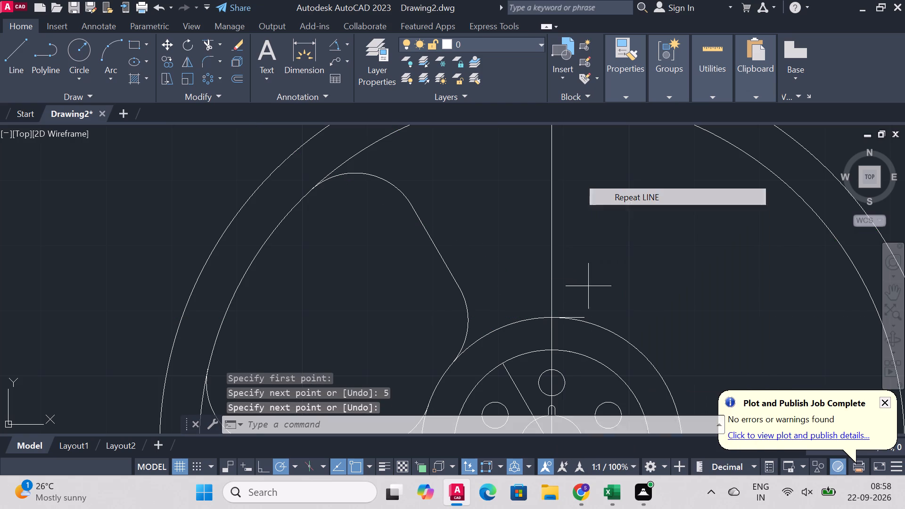
left_click(553, 320)
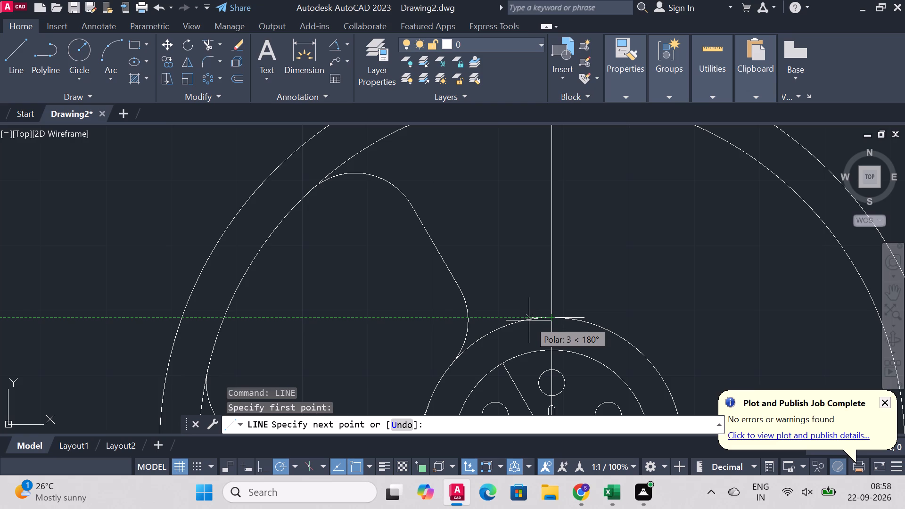
key("5")
key("Return")
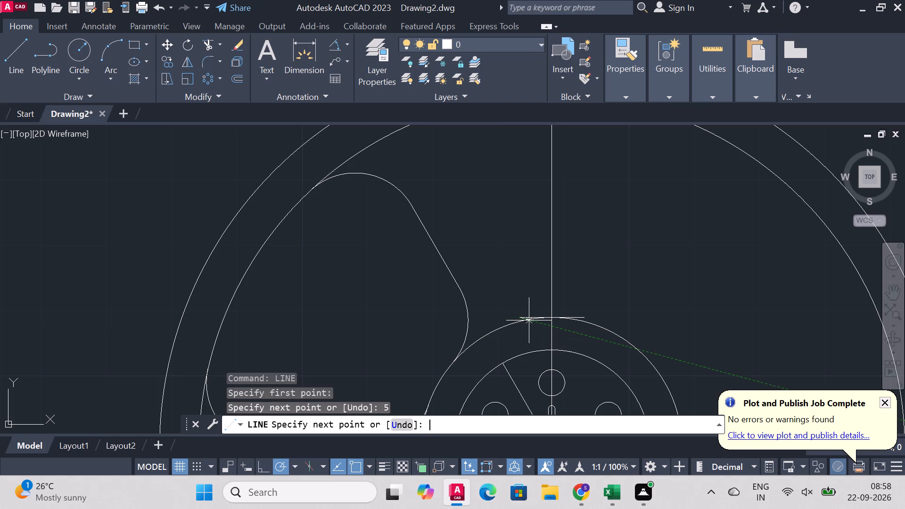
scroll(536, 299, "down", 4)
scroll(542, 279, "up", 2)
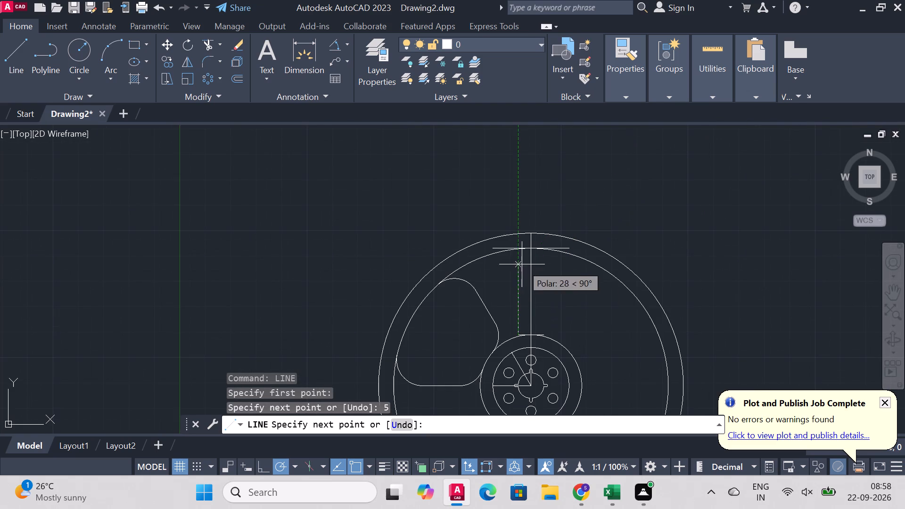
left_click(488, 247)
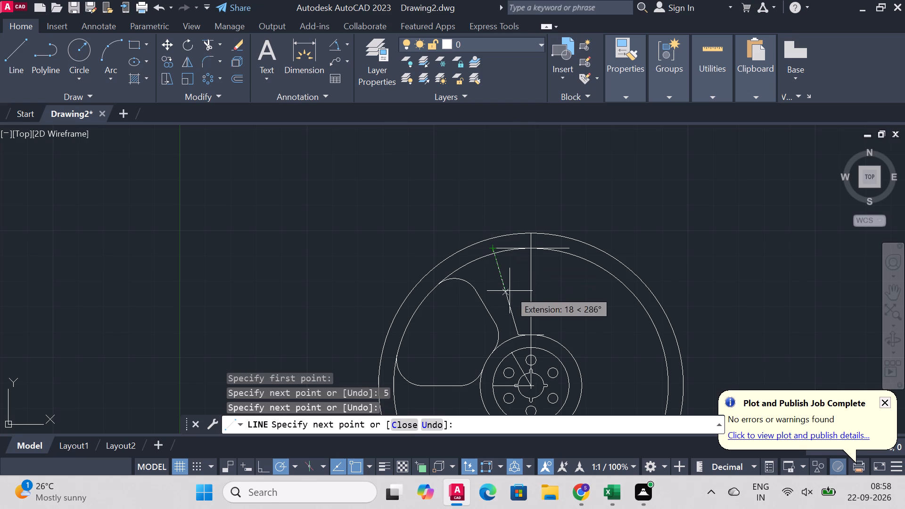
right_click(516, 283)
left_click(569, 285)
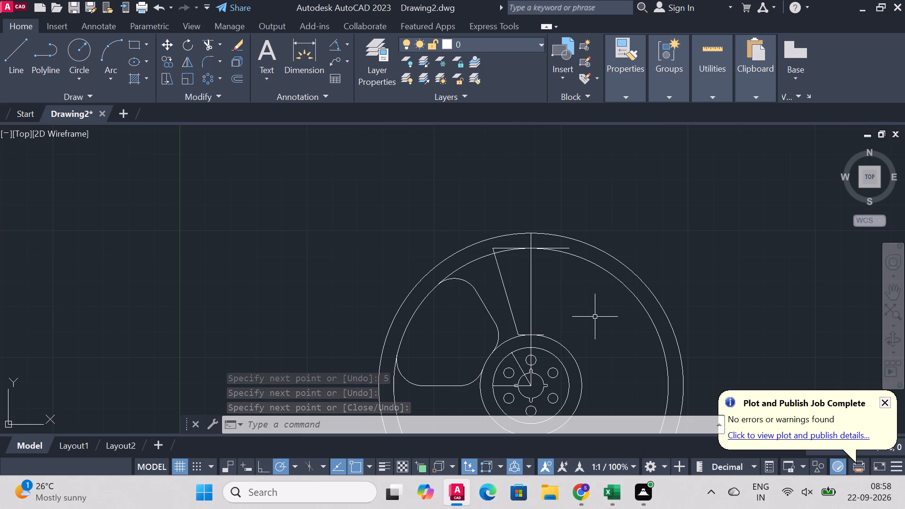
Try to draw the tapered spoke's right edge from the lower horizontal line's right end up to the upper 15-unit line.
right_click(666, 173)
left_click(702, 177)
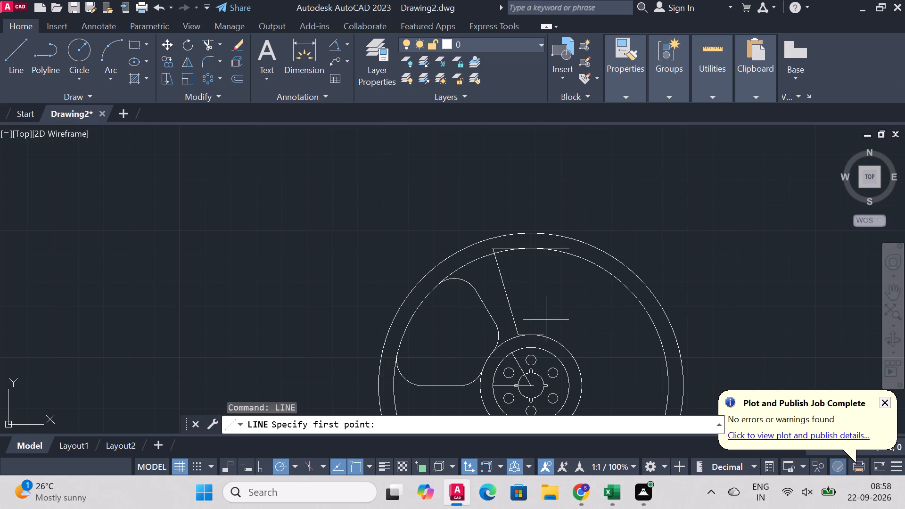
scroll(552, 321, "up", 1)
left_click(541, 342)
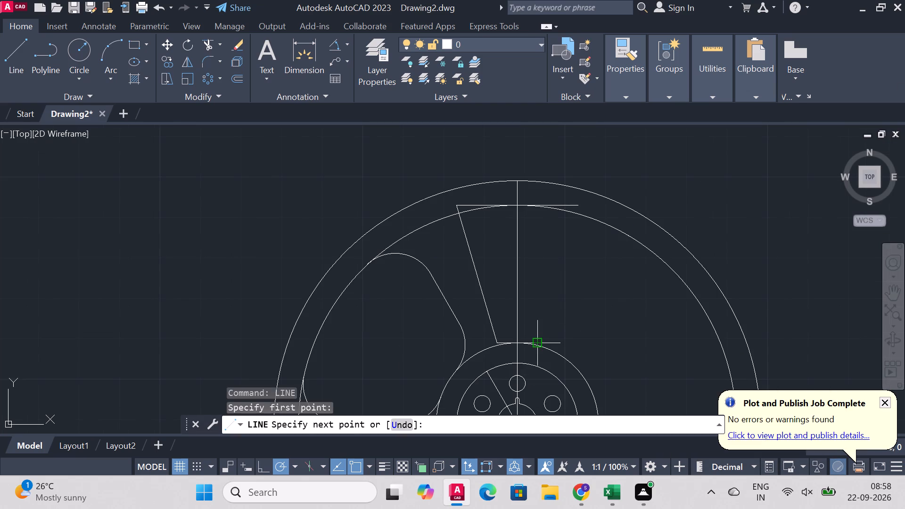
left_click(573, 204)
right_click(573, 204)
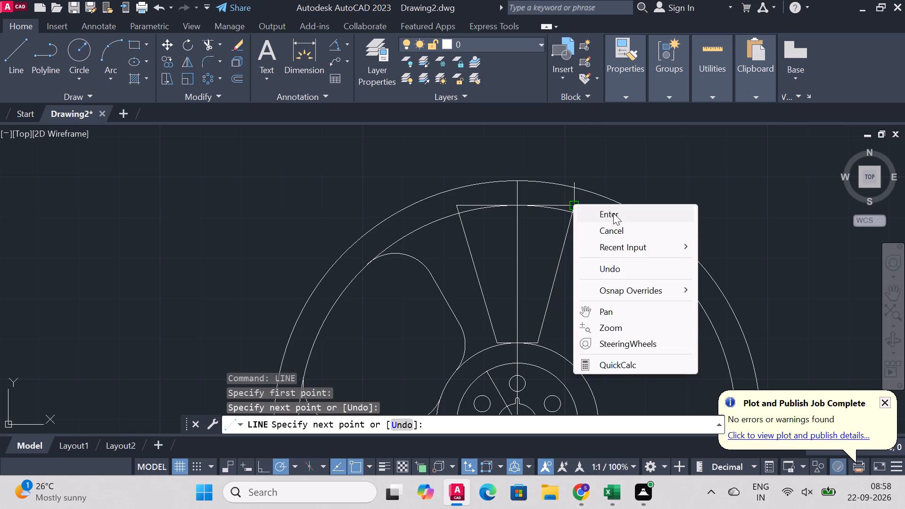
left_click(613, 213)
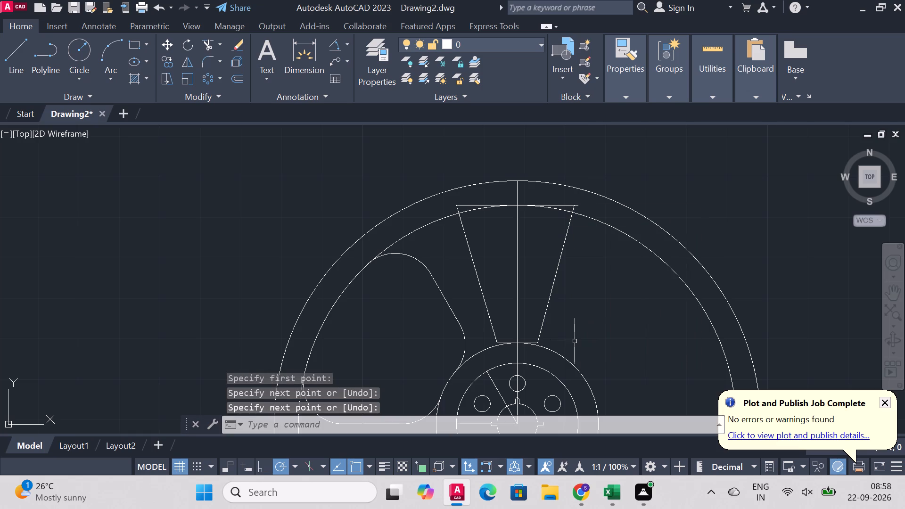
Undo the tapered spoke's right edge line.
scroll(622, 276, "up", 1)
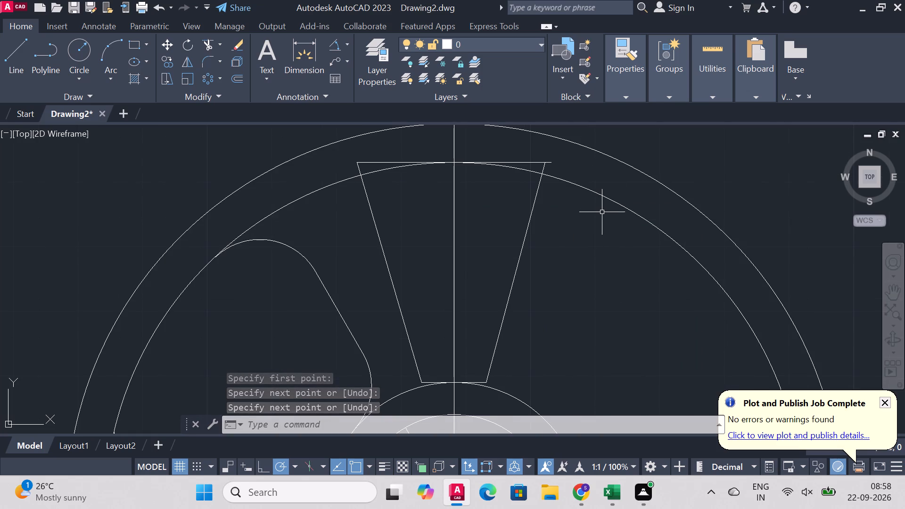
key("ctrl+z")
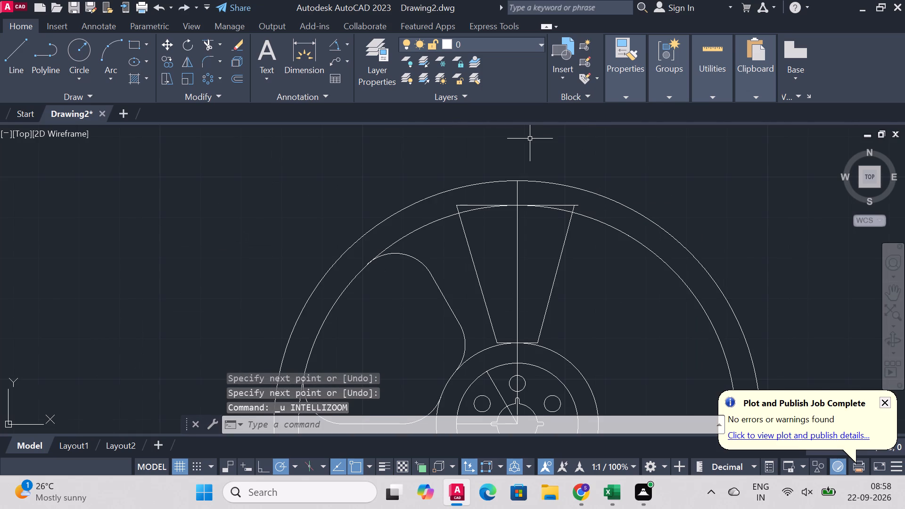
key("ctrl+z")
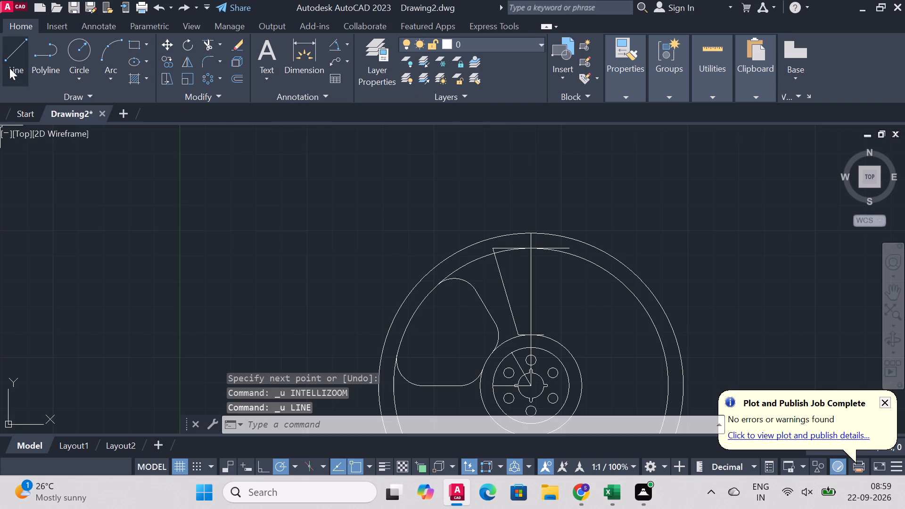
Draw the tapered spoke's right edge from the upper 15-unit line's right endpoint to the lower 5-unit line's right endpoint.
left_click(9, 61)
scroll(617, 240, "up", 1)
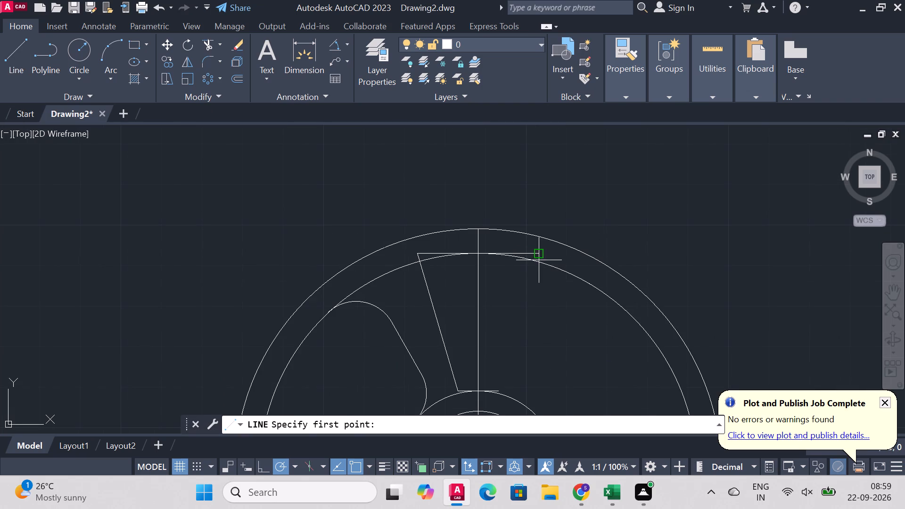
left_click(539, 254)
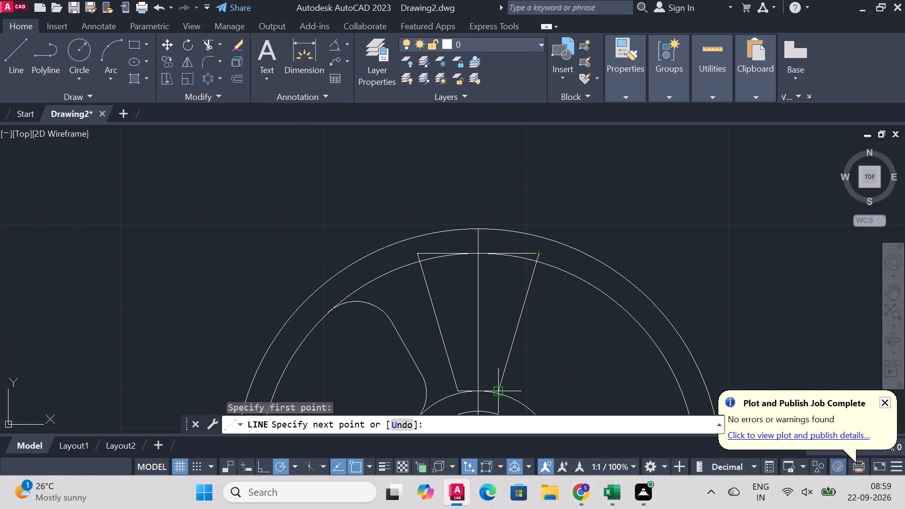
left_click(496, 391)
right_click(496, 391)
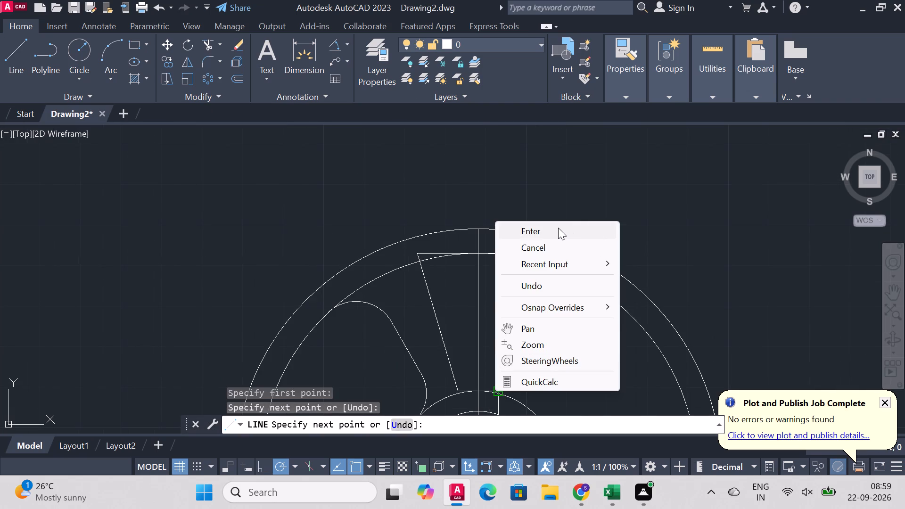
left_click(558, 228)
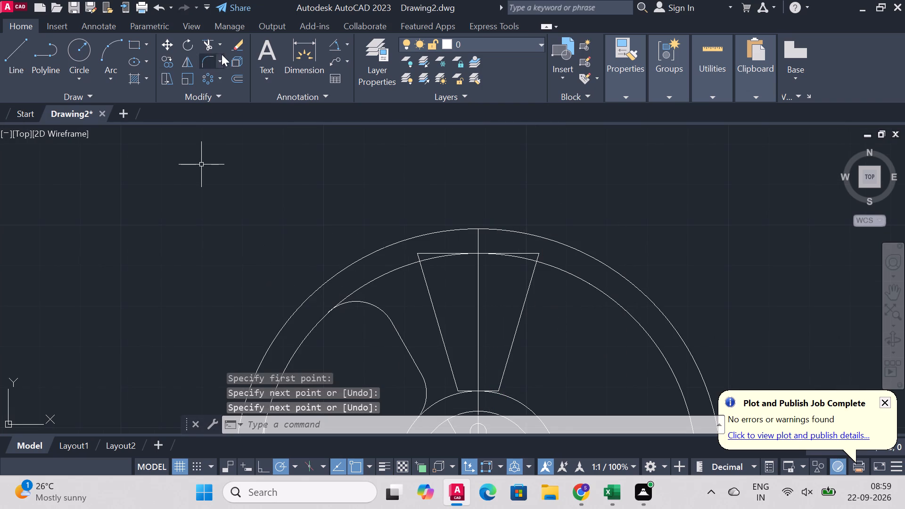
Fillet both upper corners of the tapered spoke outline with radius 6.
left_click(200, 61)
left_click(206, 60)
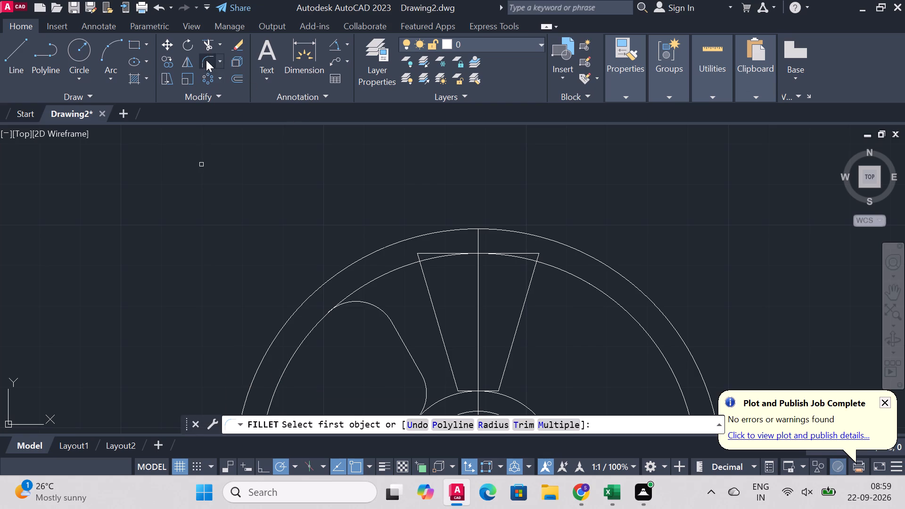
left_click(534, 273)
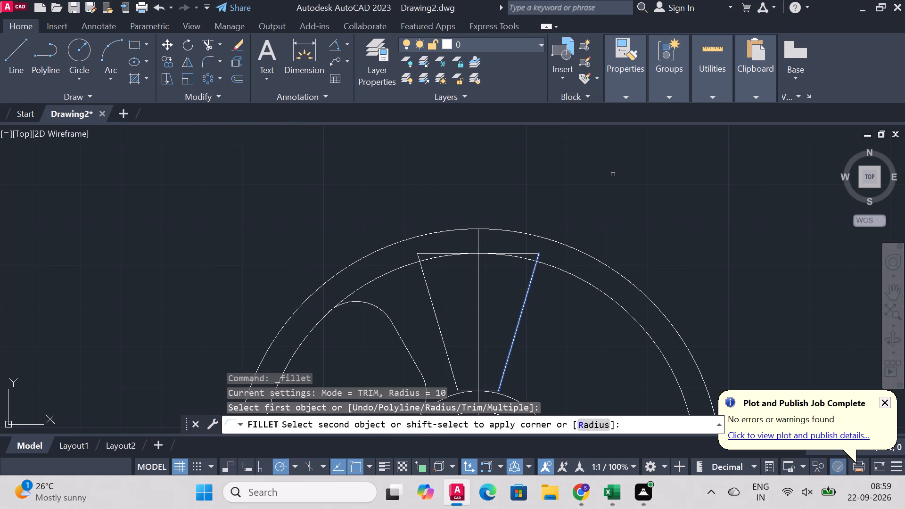
key("r")
key("Return")
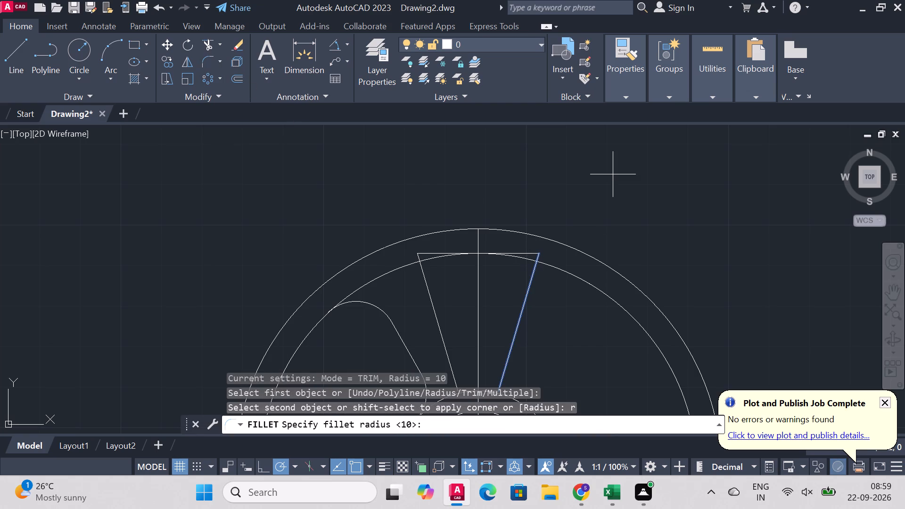
key("6")
key("Return")
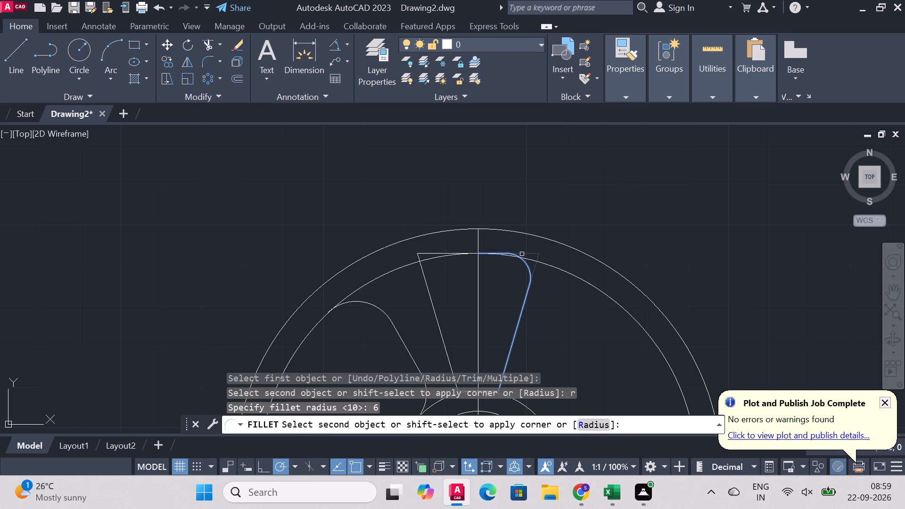
left_click(522, 254)
right_click(682, 178)
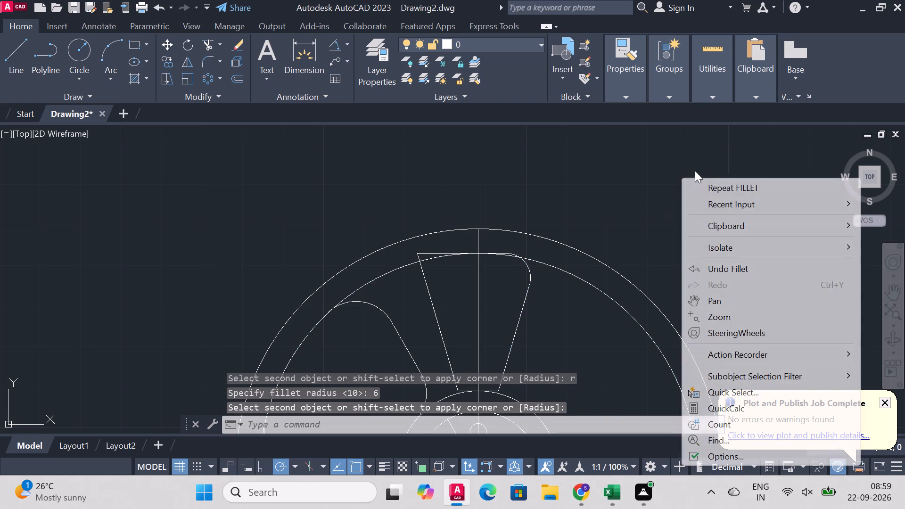
left_click(740, 188)
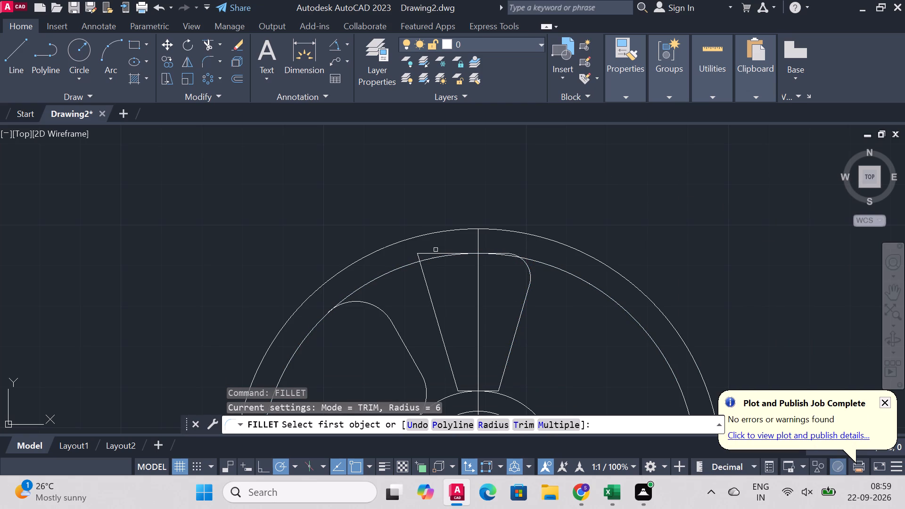
left_click(434, 253)
left_click(426, 277)
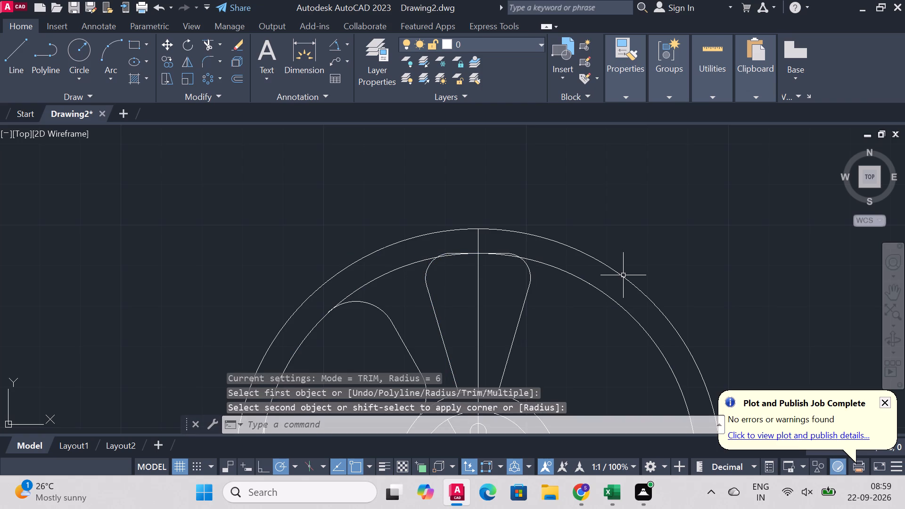
Fillet both lower corners of the tapered spoke outline, where it meets the outer hub circle, with radius 6.
scroll(624, 245, "down", 2)
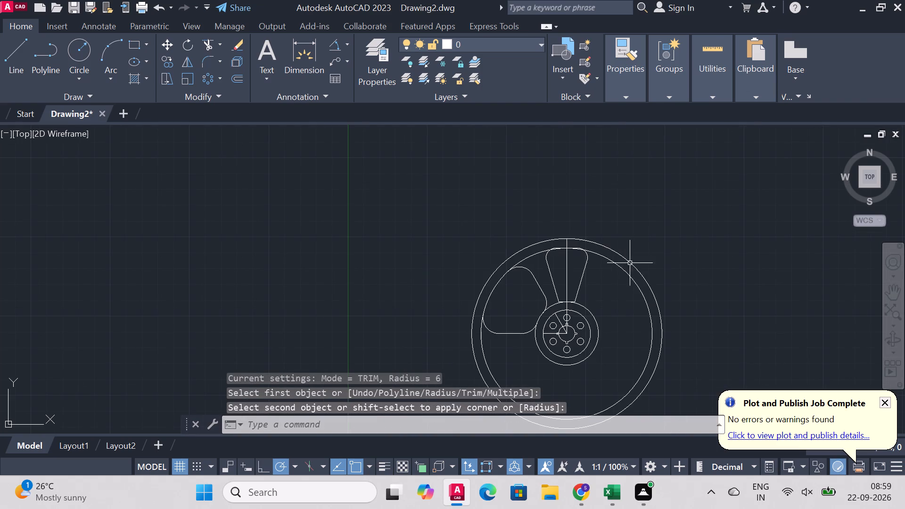
scroll(630, 299, "up", 3)
scroll(482, 316, "down", 4)
scroll(482, 320, "up", 4)
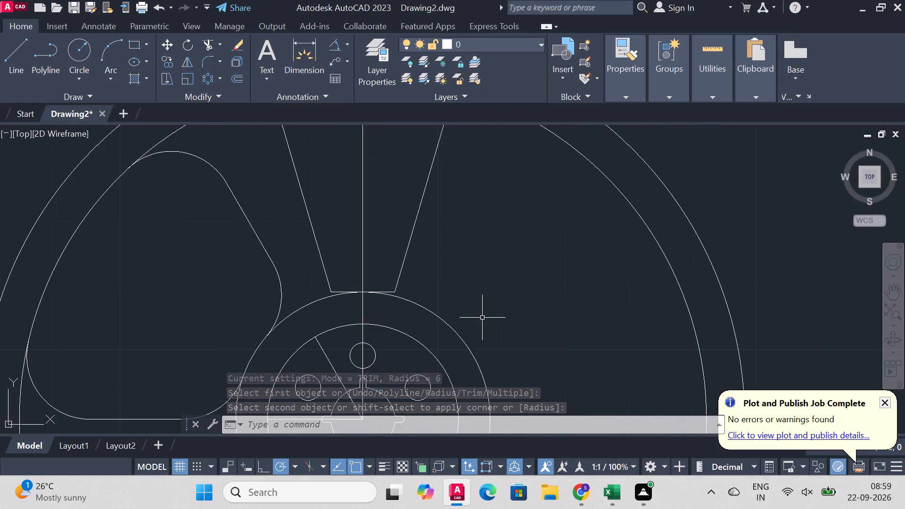
scroll(482, 318, "up", 1)
right_click(482, 309)
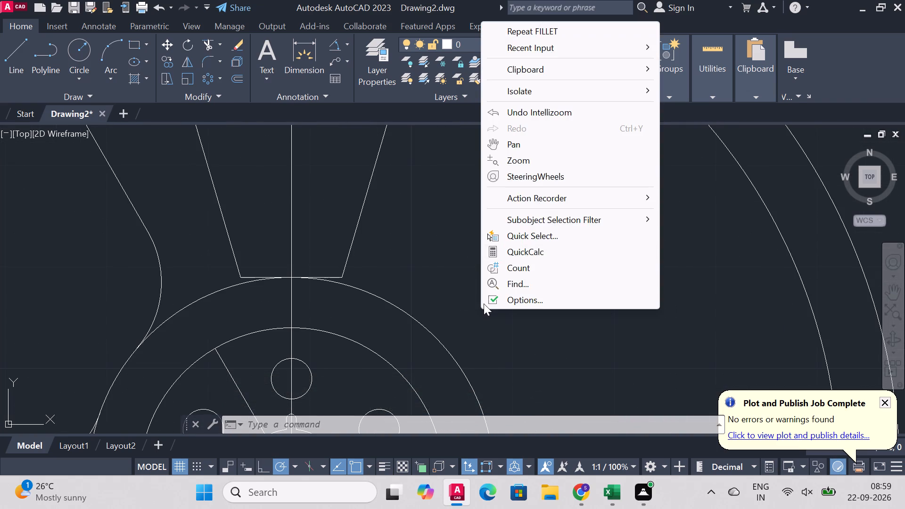
left_click(550, 29)
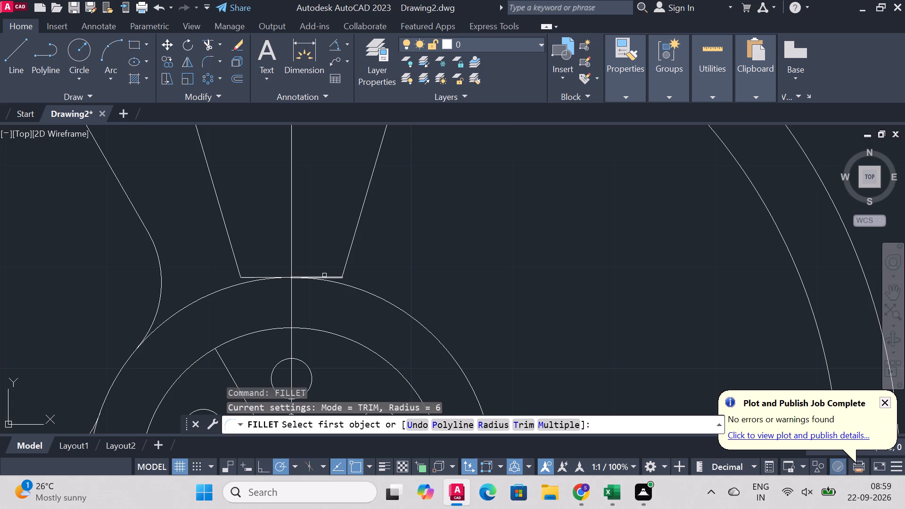
left_click(324, 275)
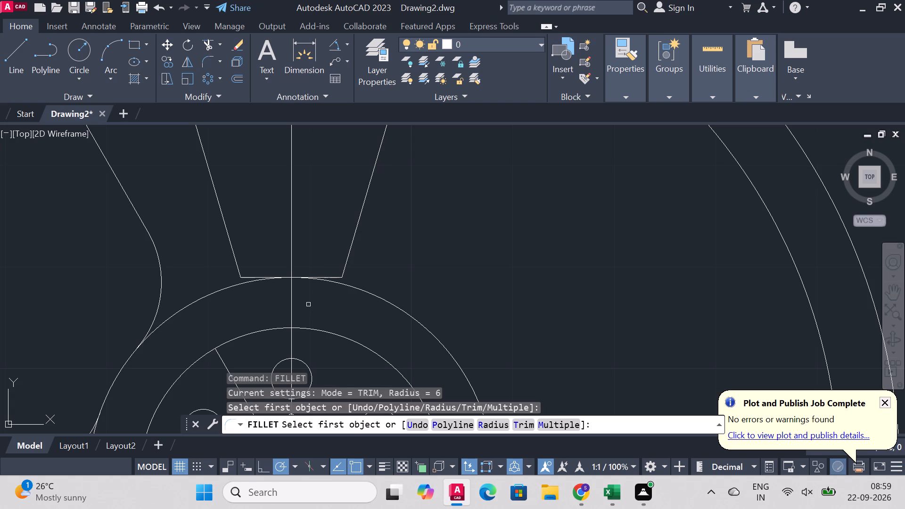
left_click(321, 278)
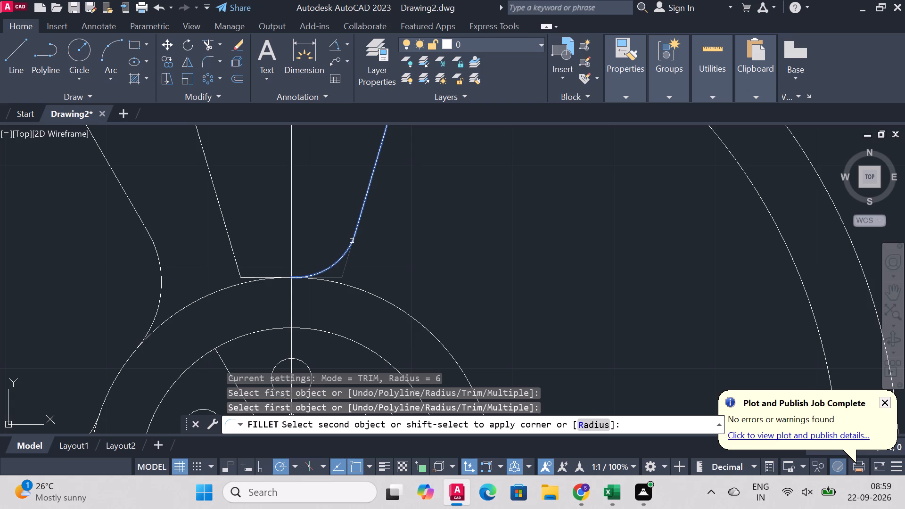
left_click(352, 241)
right_click(397, 231)
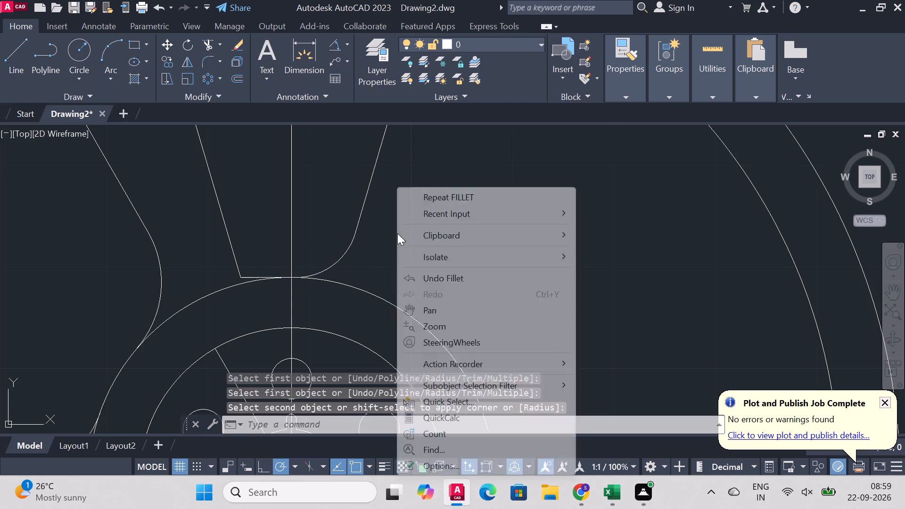
left_click(426, 202)
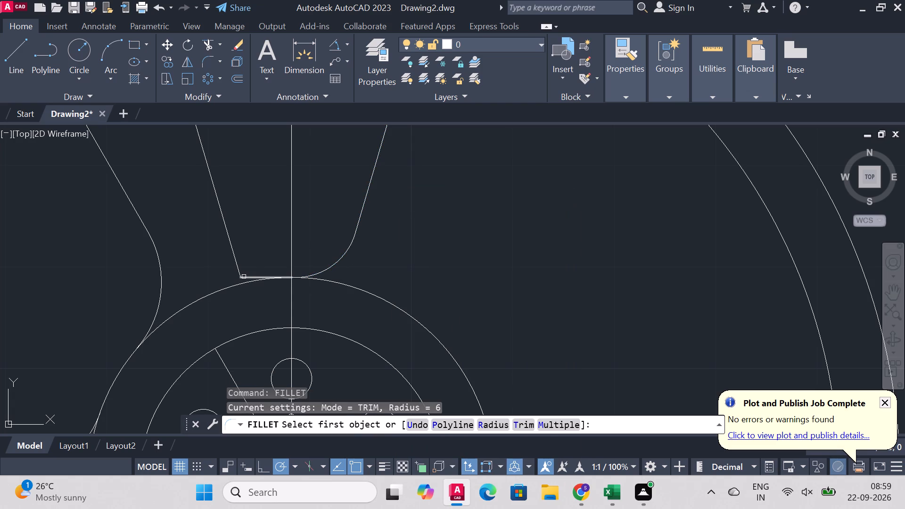
left_click(245, 276)
left_click(235, 267)
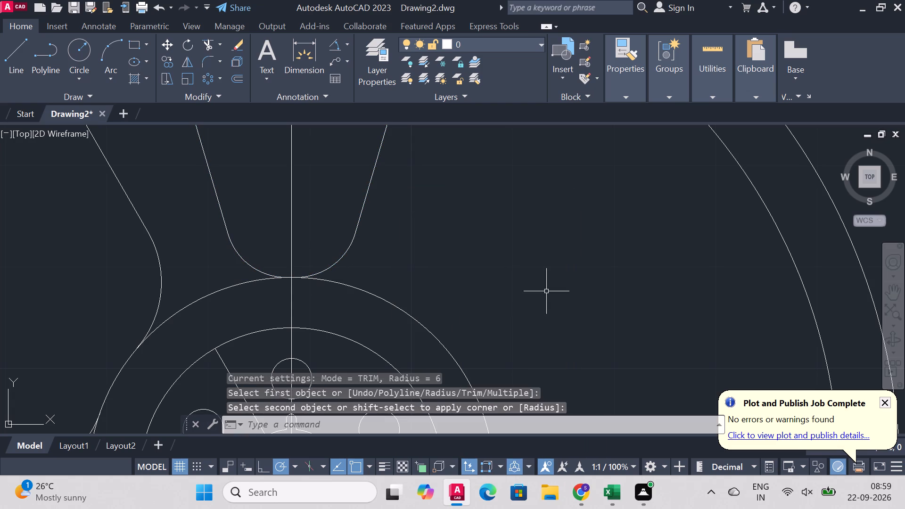
Trim the outer hub circle between the left cutout and the tapered spoke, and the vertical line inside the spoke outline.
right_click(534, 252)
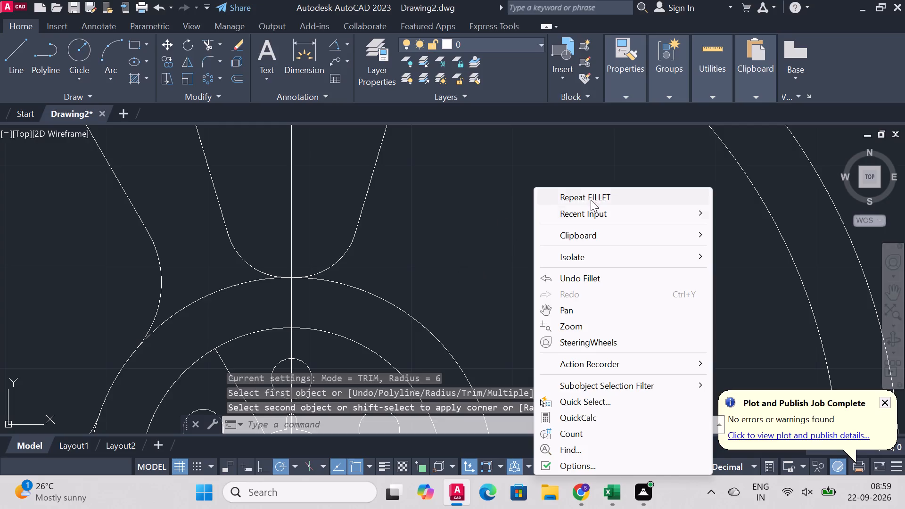
left_click(205, 41)
left_click(205, 41)
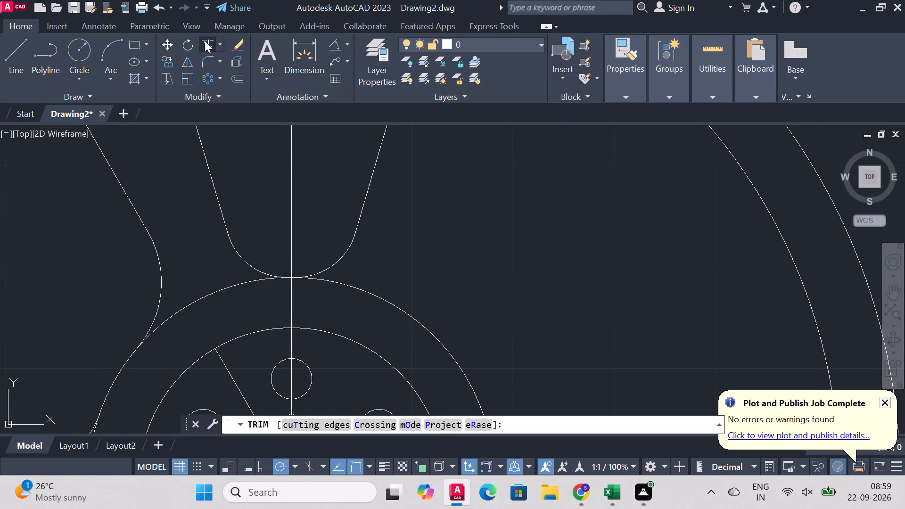
left_click(199, 299)
scroll(464, 259, "down", 4)
scroll(466, 260, "up", 1)
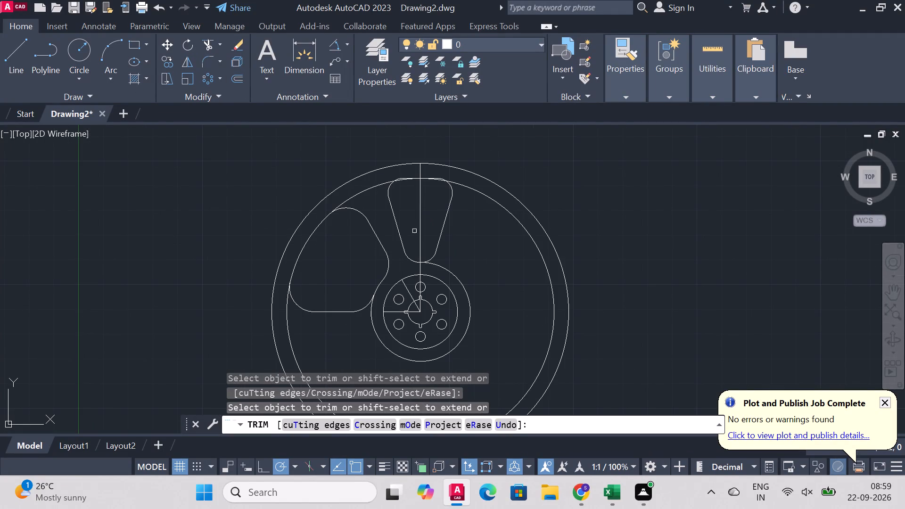
left_click(422, 218)
left_click(418, 215)
Trim the inner rim circle between the left cutout and the tapered spoke, and its remaining arcs inside the spoke outline.
scroll(424, 135, "up", 1)
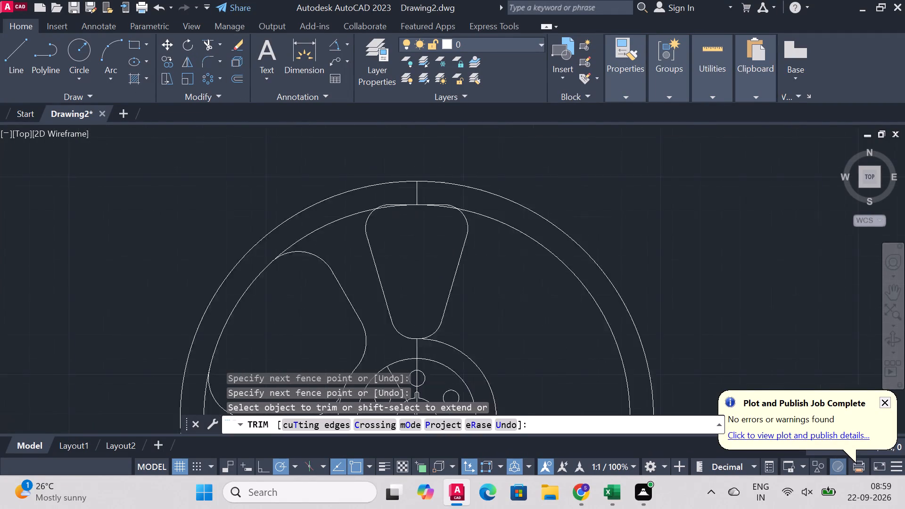
scroll(424, 135, "up", 1)
scroll(366, 338, "up", 2)
scroll(352, 237, "down", 2)
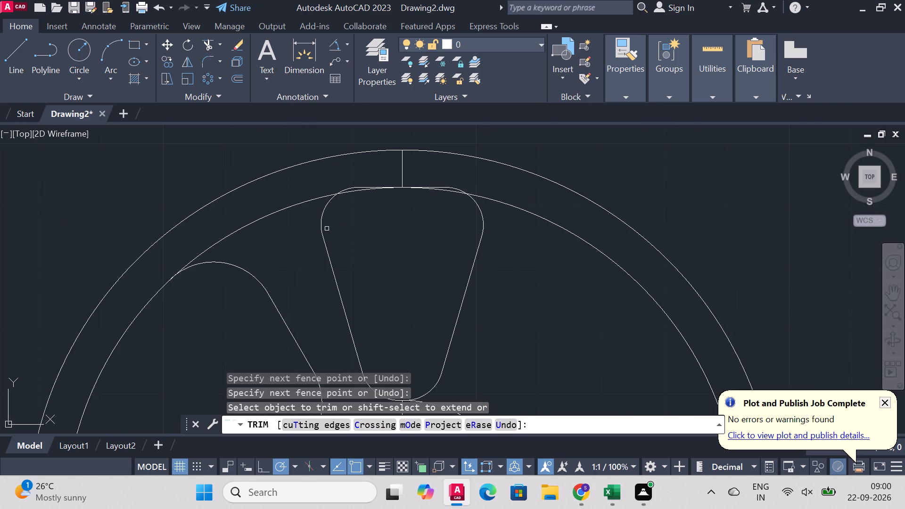
left_click(287, 211)
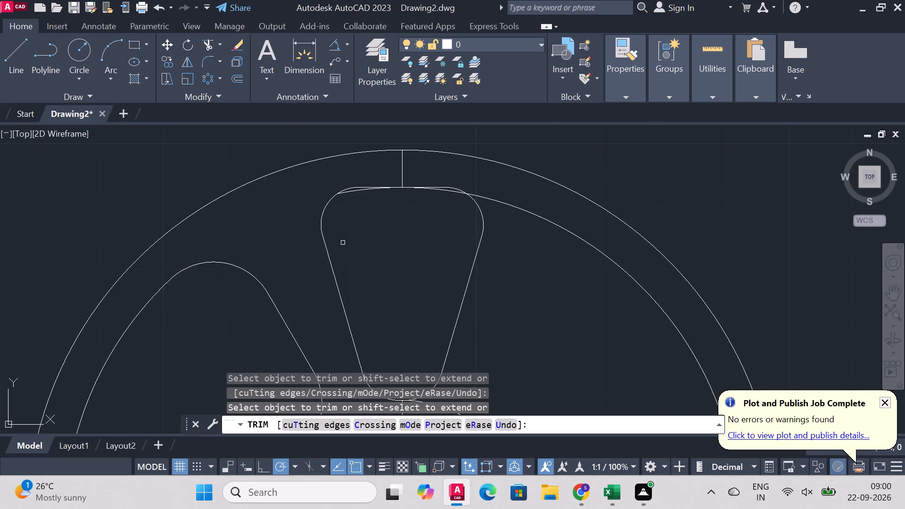
left_click(355, 193)
scroll(441, 199, "up", 1)
left_click(447, 186)
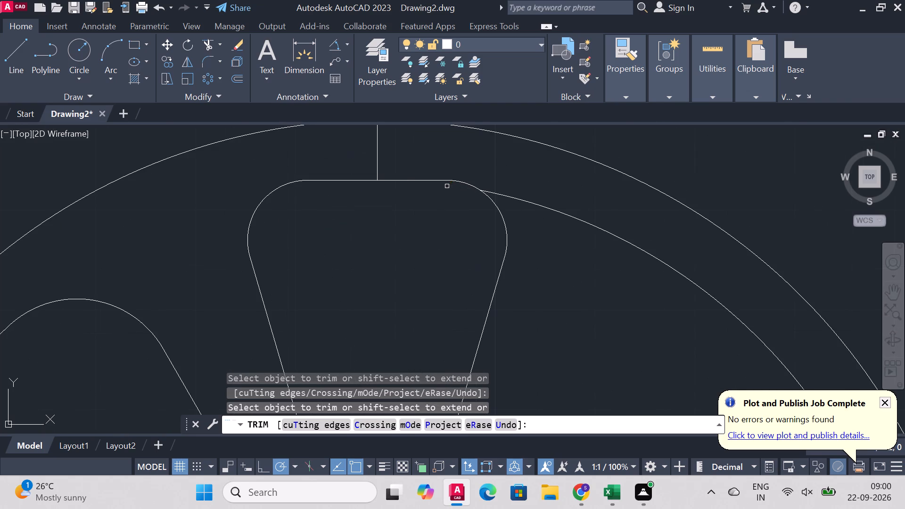
Trim the vertical line between the tapered spoke's top edge and the outer rim circle.
scroll(435, 195, "down", 2)
left_click(413, 176)
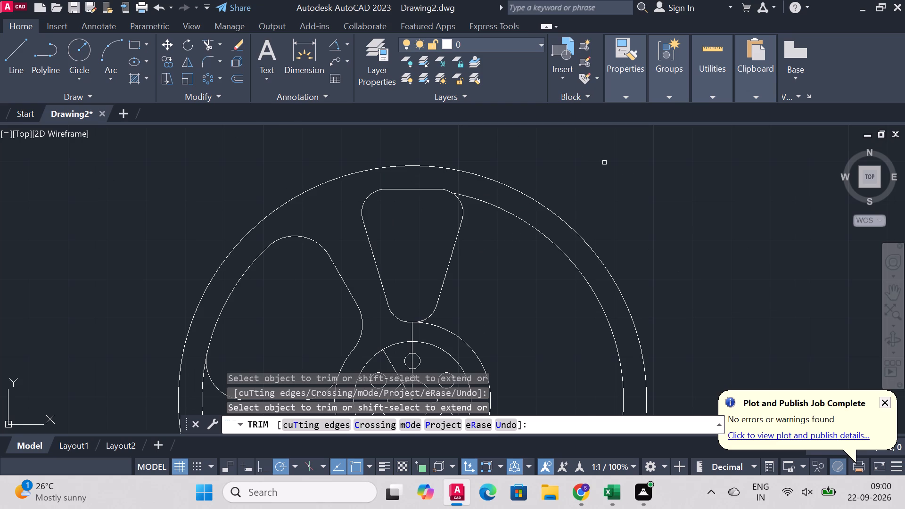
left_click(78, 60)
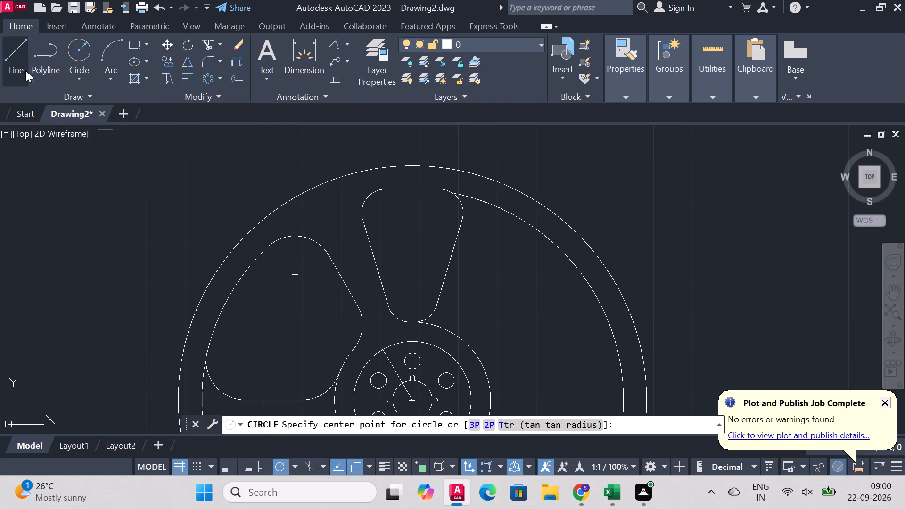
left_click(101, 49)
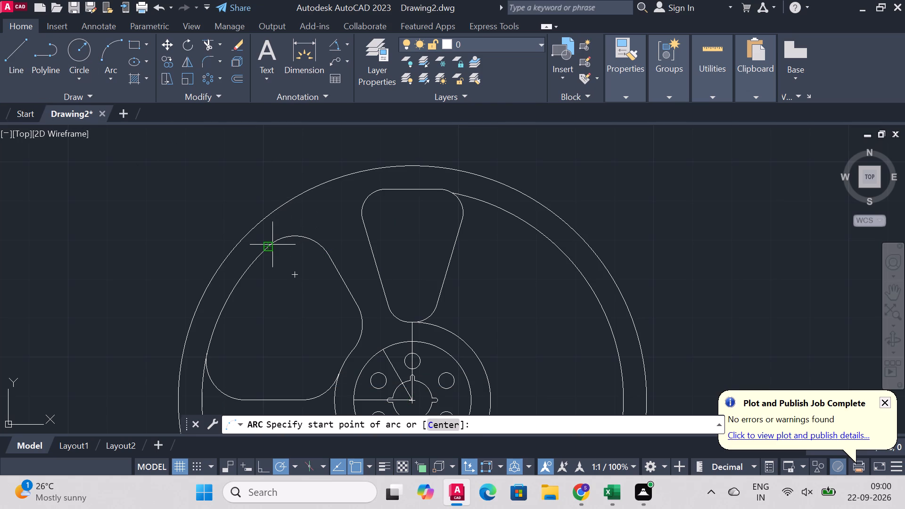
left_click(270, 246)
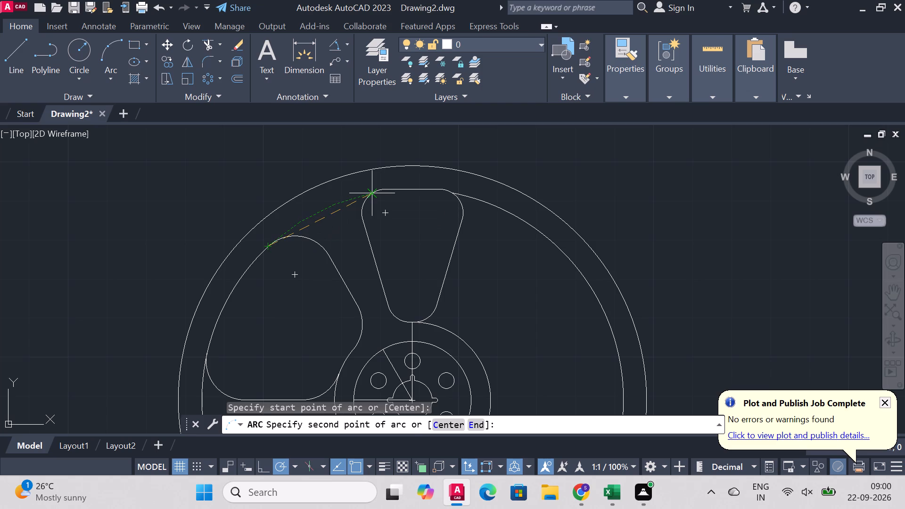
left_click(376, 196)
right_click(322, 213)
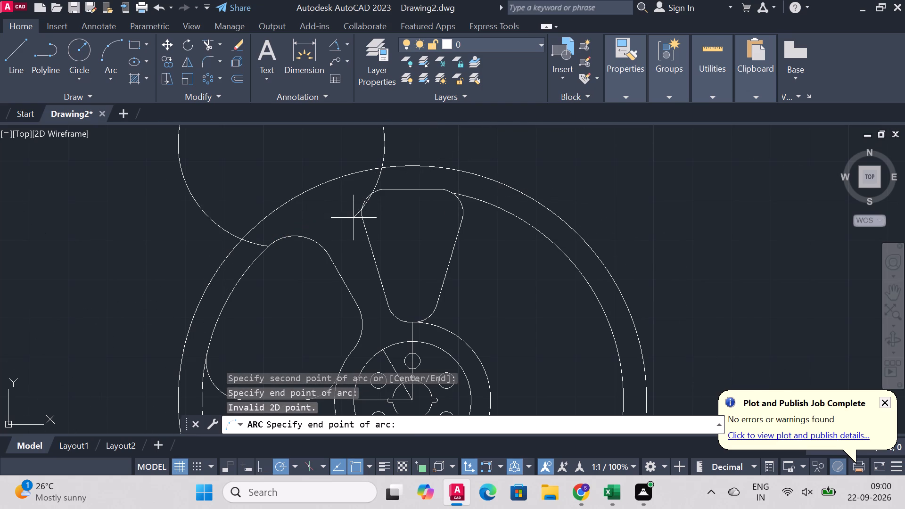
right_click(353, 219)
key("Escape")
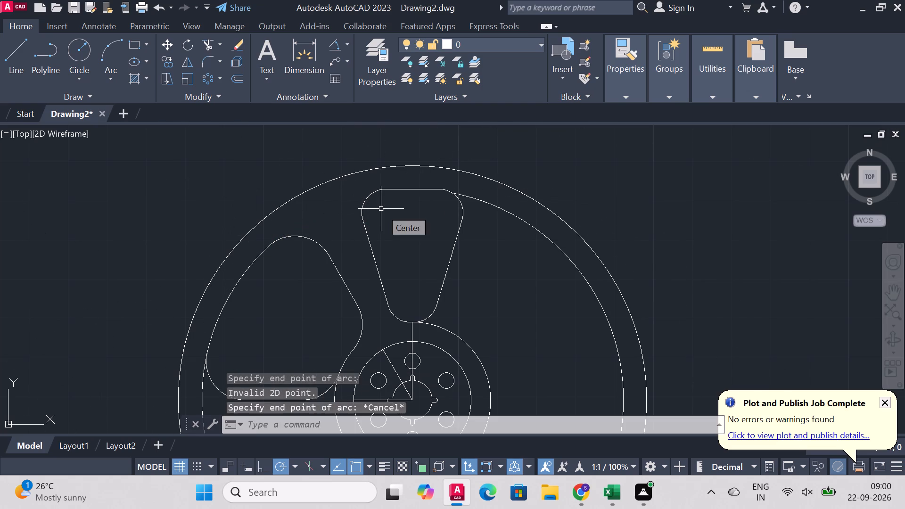
Extend the inner rim arc from the left cutout's upper end to the tapered spoke's upper left corner.
left_click(218, 43)
left_click(221, 98)
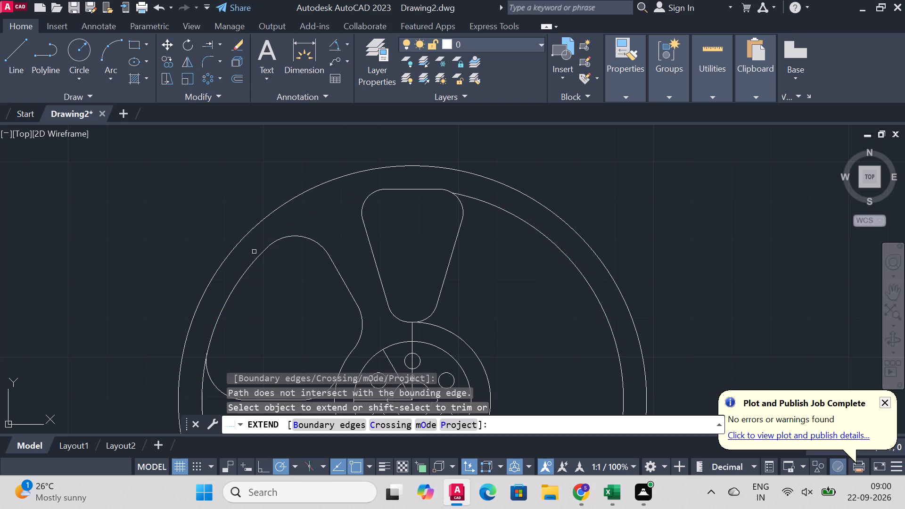
left_click(267, 249)
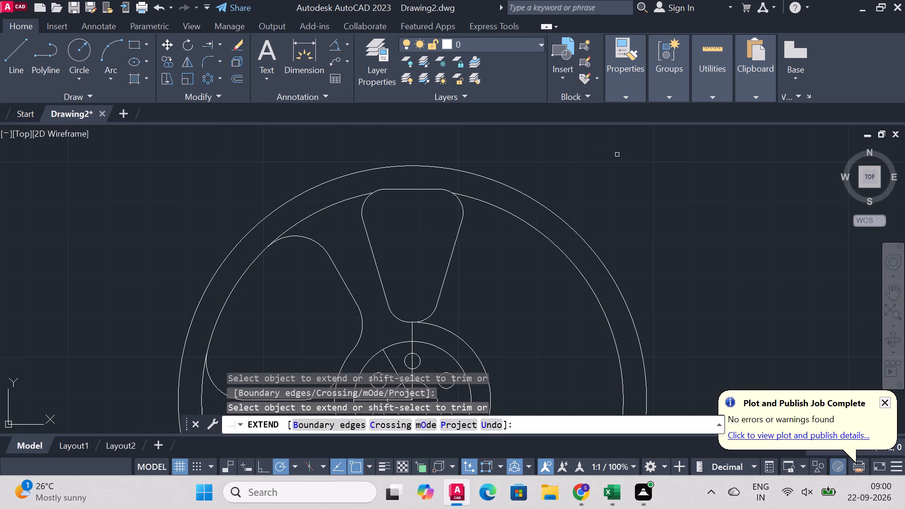
right_click_drag(708, 162, 704, 165)
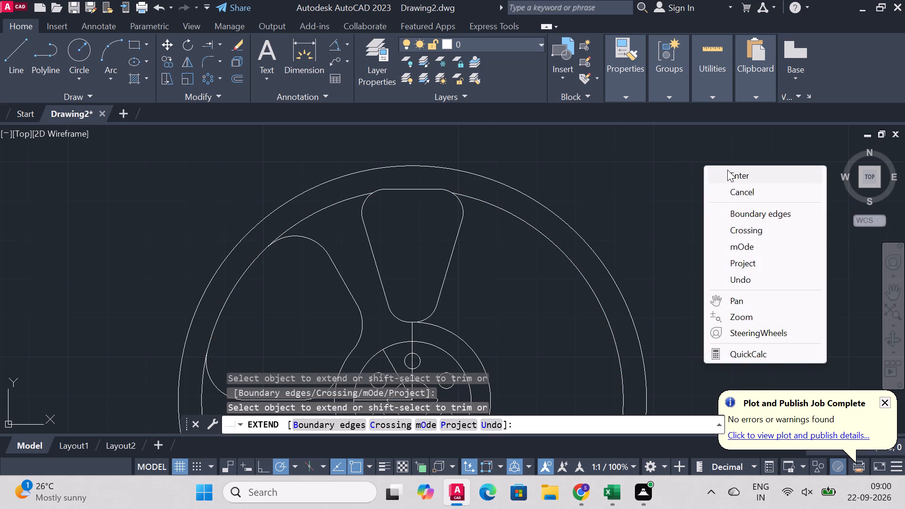
left_click(727, 170)
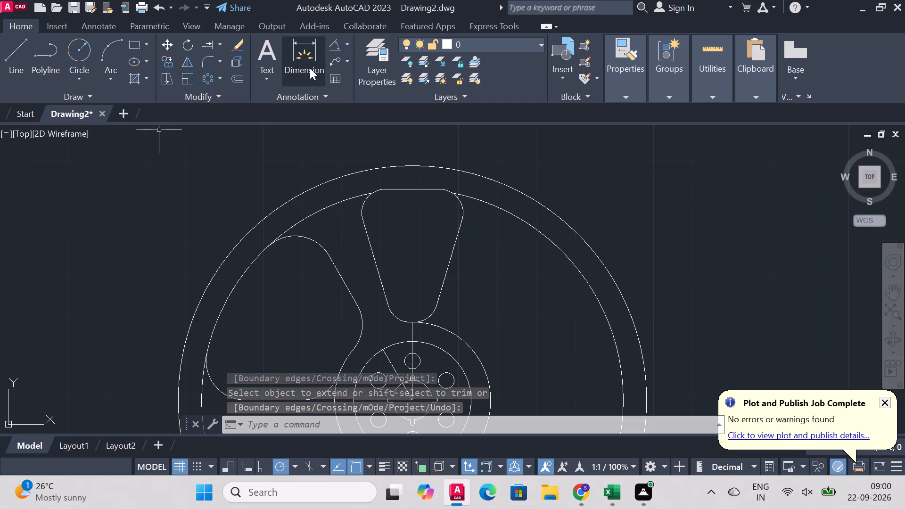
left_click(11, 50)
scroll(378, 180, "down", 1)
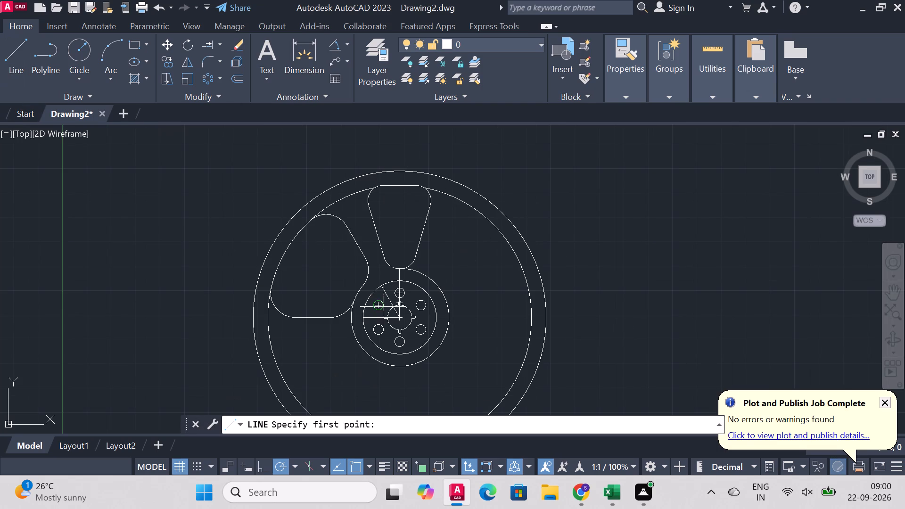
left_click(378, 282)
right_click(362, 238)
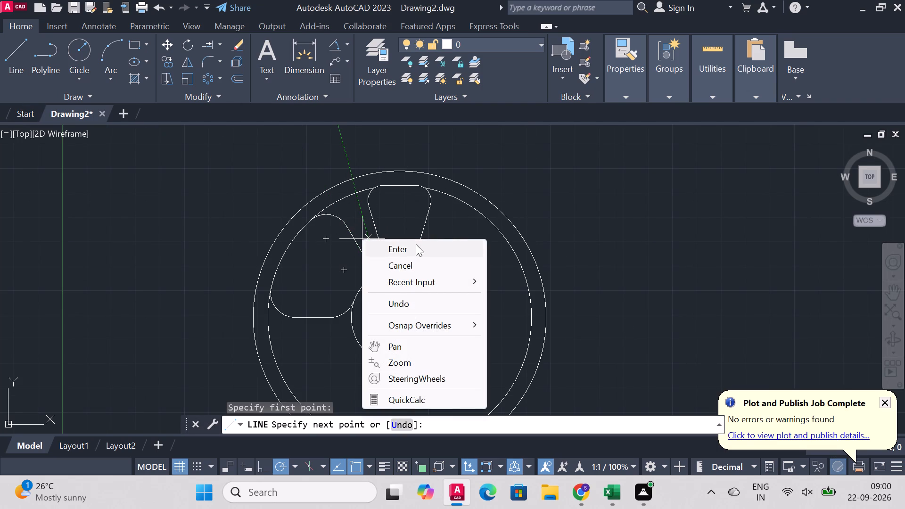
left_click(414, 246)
Delete the angled construction line running from the hub centre to the inner hub circle.
left_click(391, 303)
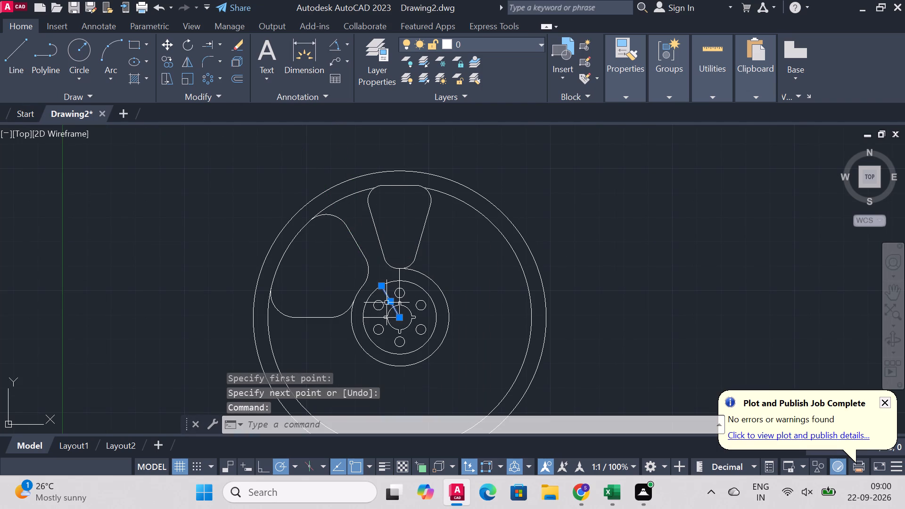
key("Delete")
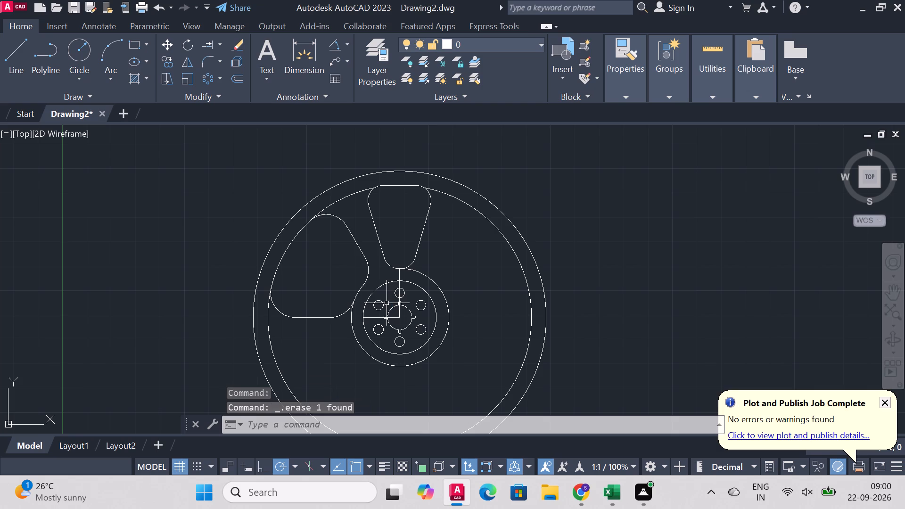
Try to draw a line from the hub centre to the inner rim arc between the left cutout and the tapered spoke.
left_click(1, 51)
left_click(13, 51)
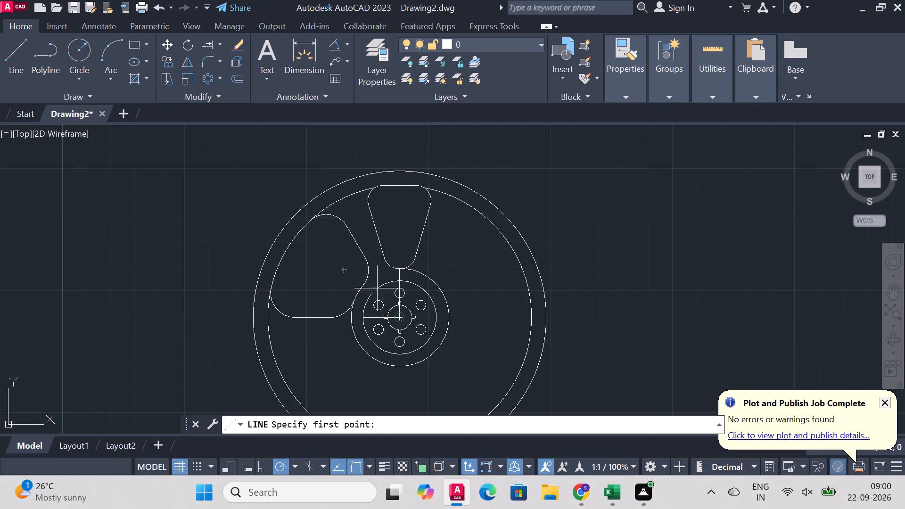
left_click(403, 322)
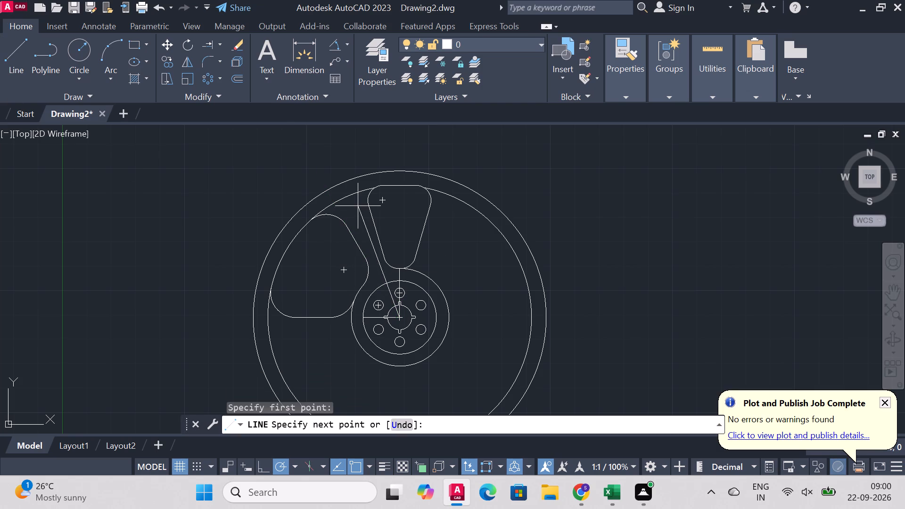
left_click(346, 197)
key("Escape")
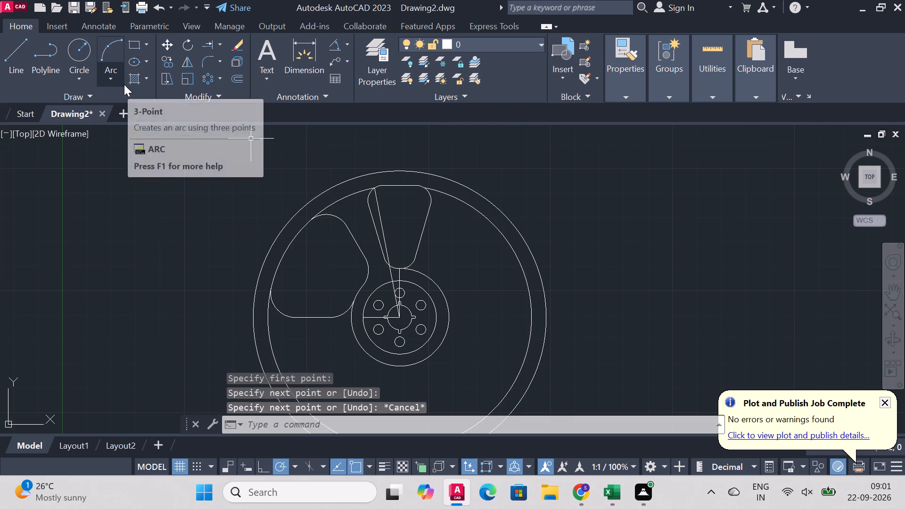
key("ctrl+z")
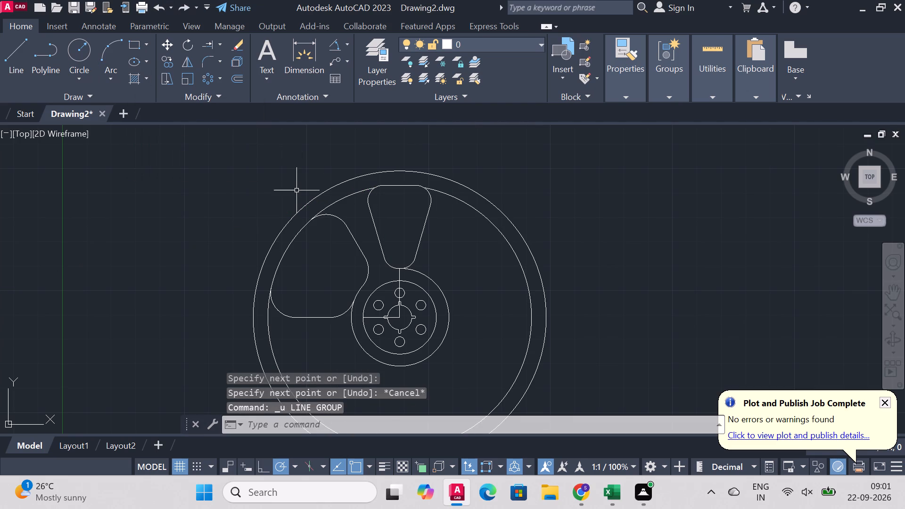
Draw a line to the hub centre from the inner rim arc, starting about 10 units along the arc from the tapered spoke.
left_click(20, 56)
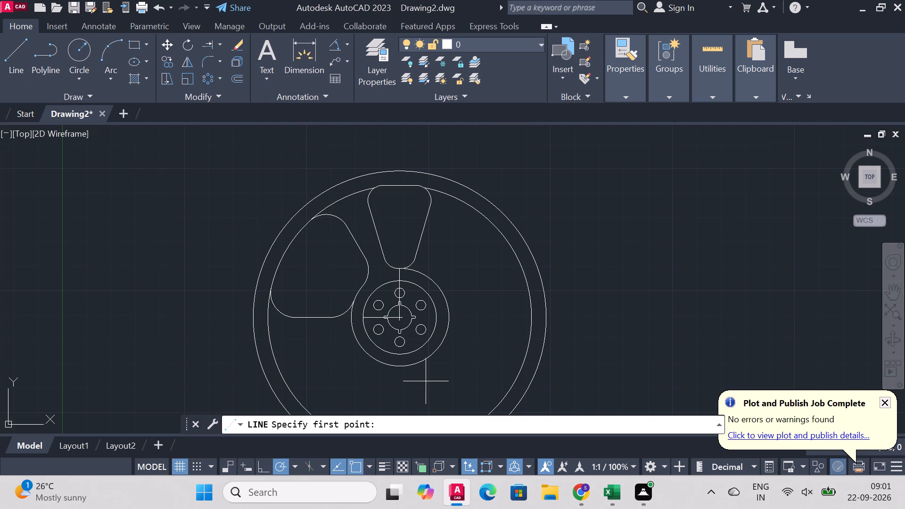
scroll(395, 312, "up", 1)
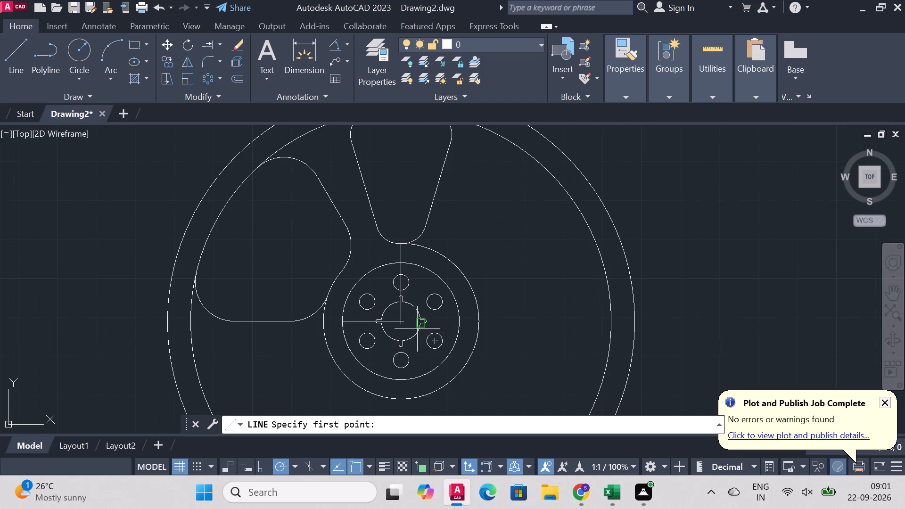
scroll(377, 213, "up", 1)
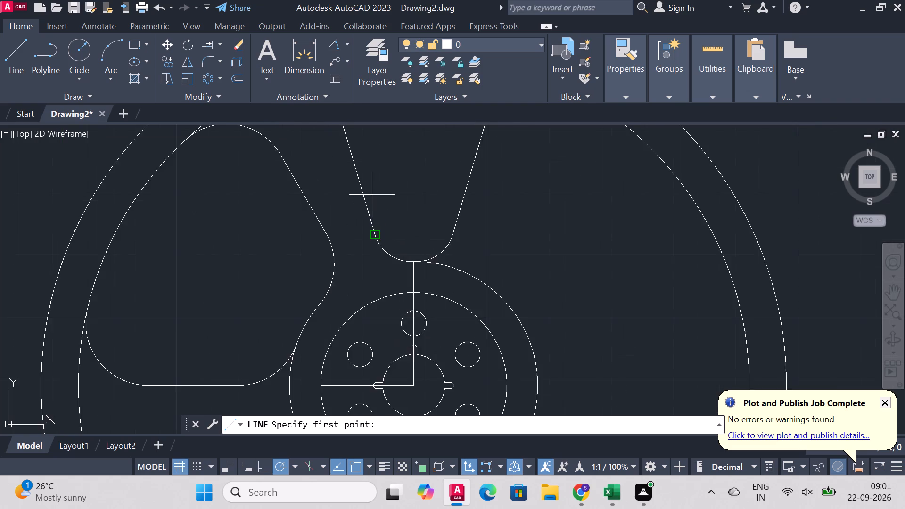
scroll(370, 188, "down", 4)
scroll(375, 156, "up", 3)
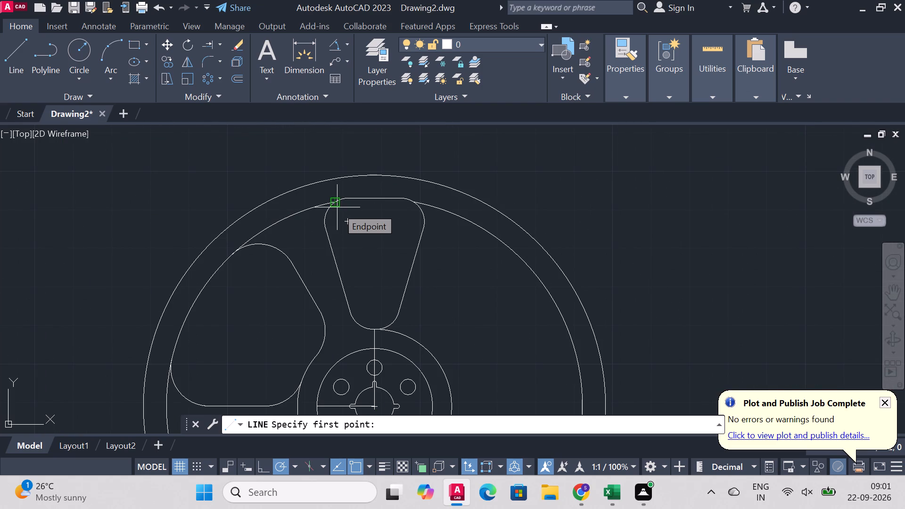
left_click(294, 214)
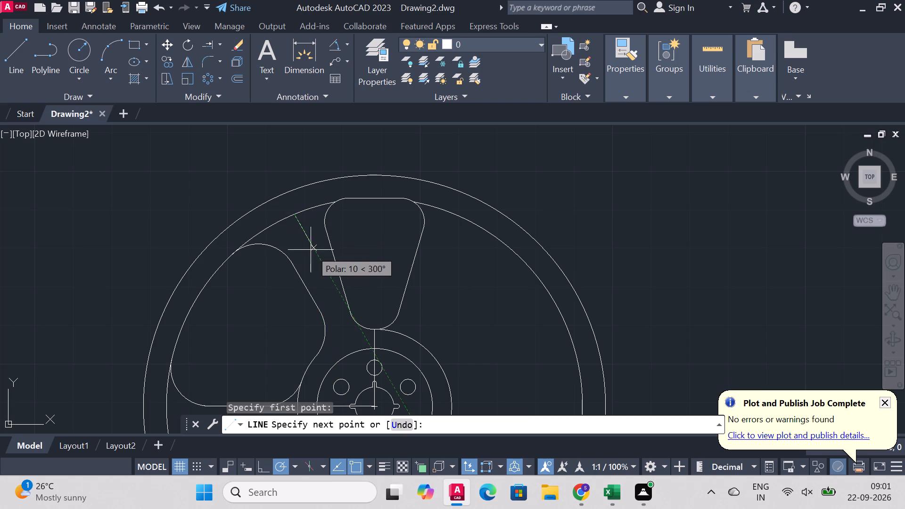
scroll(347, 340, "down", 4)
scroll(348, 346, "up", 4)
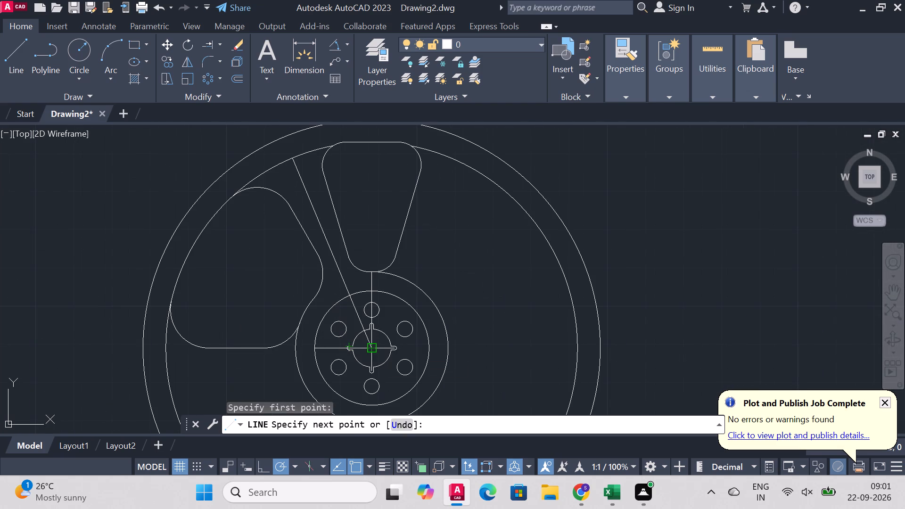
left_click(372, 351)
right_click(371, 351)
left_click(390, 191)
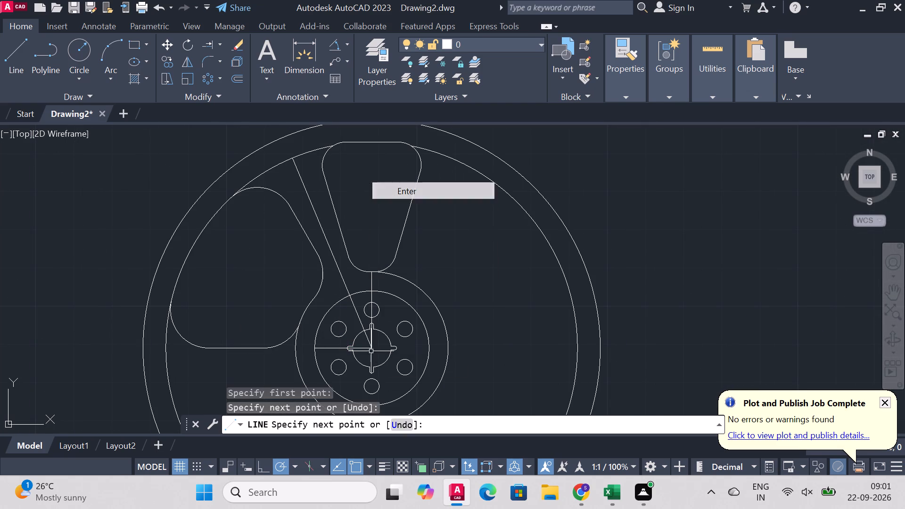
Draw a radius 3 circle centred where the new construction line meets the inner rim arc.
left_click(75, 50)
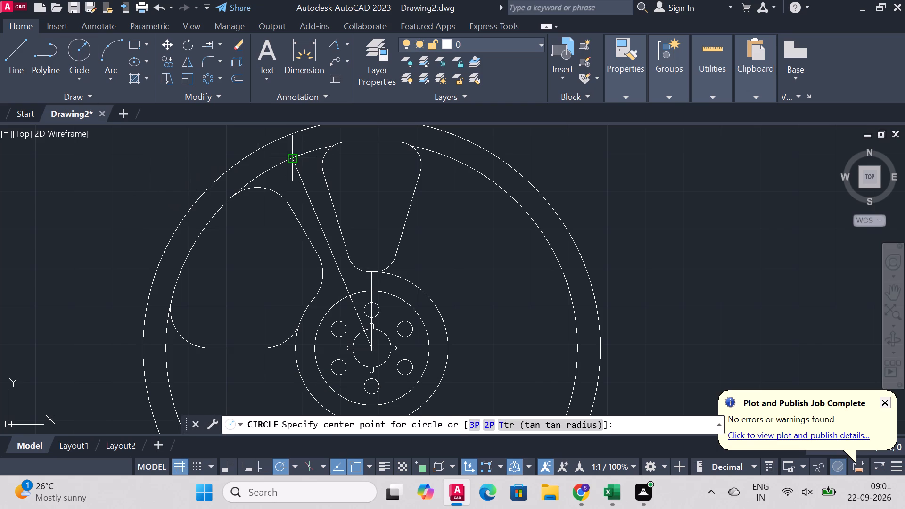
left_click(295, 158)
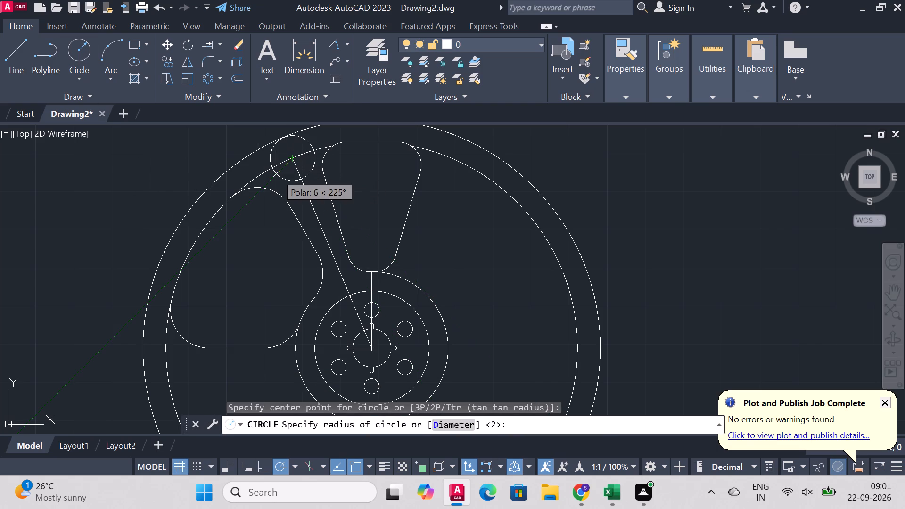
key("r")
key("Return")
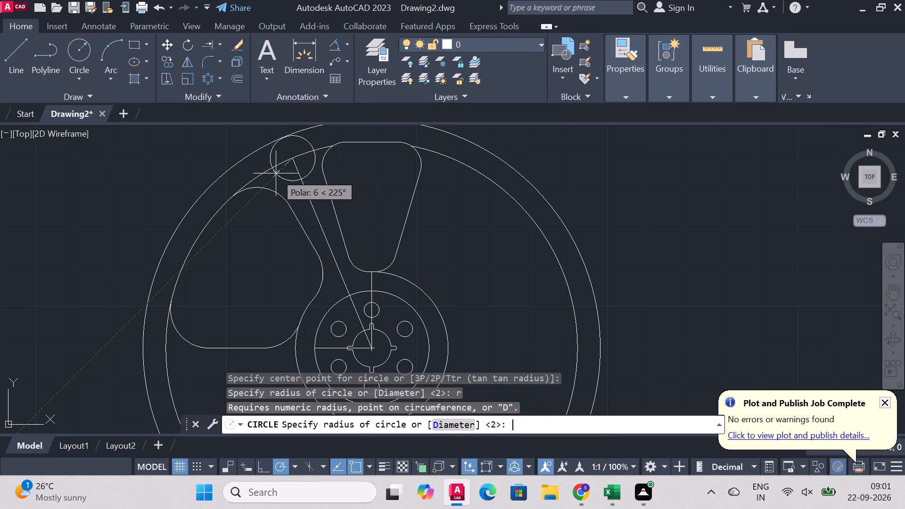
key("3")
key("Return")
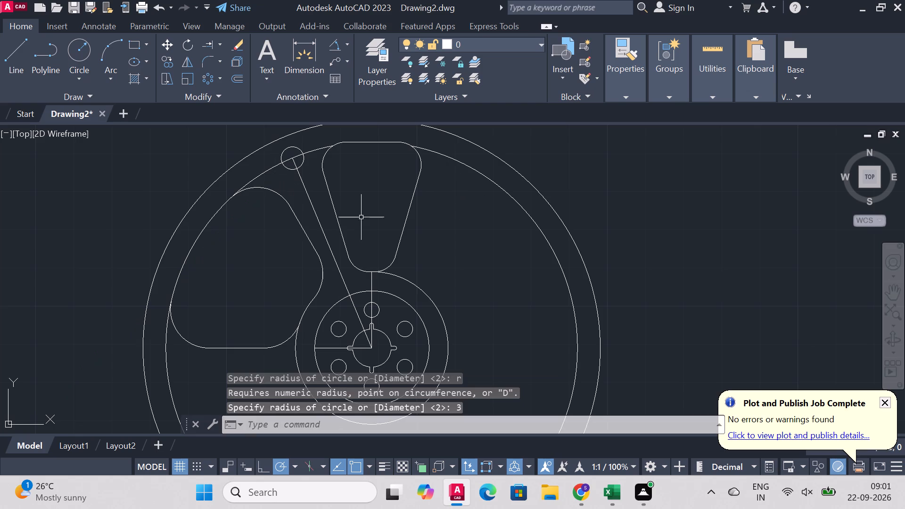
Delete the construction line between the radius 3 circle and the hub centre.
left_click(302, 183)
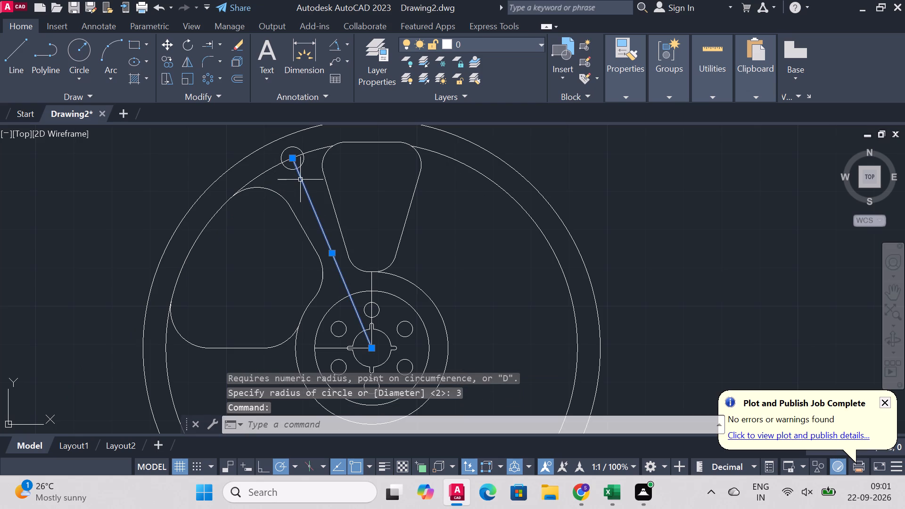
key("Delete")
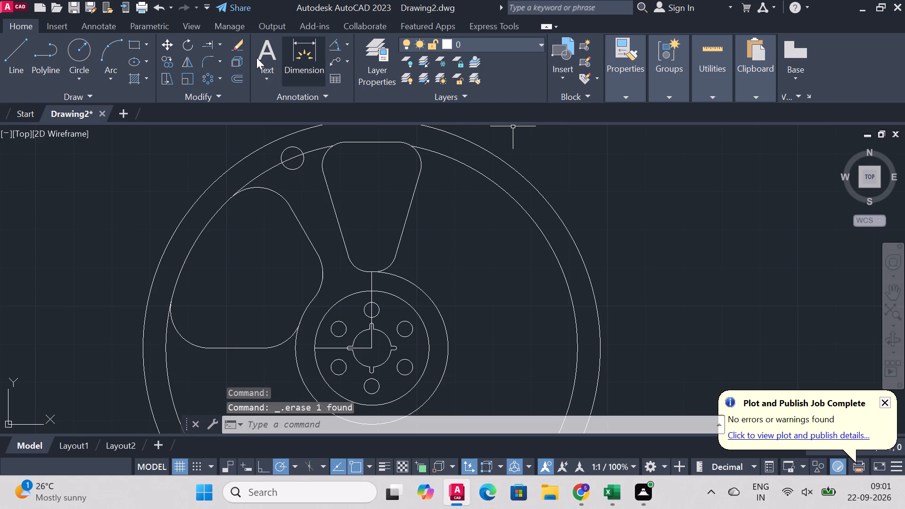
Trim the inner rim arc between the left cutout and the tapered spoke, including the piece inside the radius 3 circle.
left_click(222, 44)
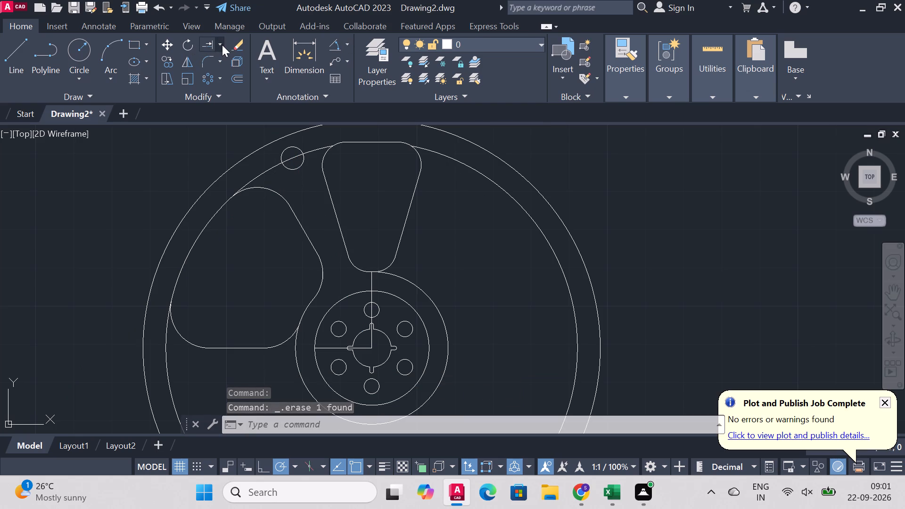
left_click(224, 74)
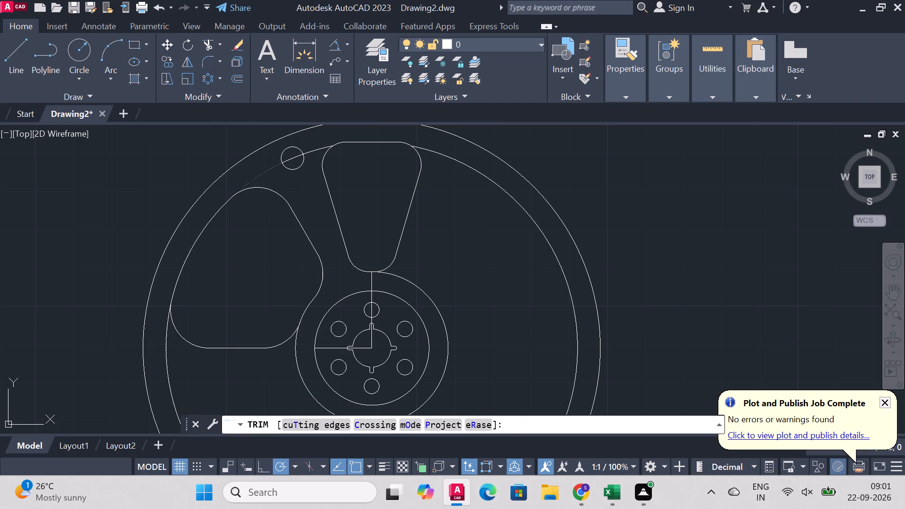
left_click(268, 171)
left_click(293, 159)
left_click(309, 153)
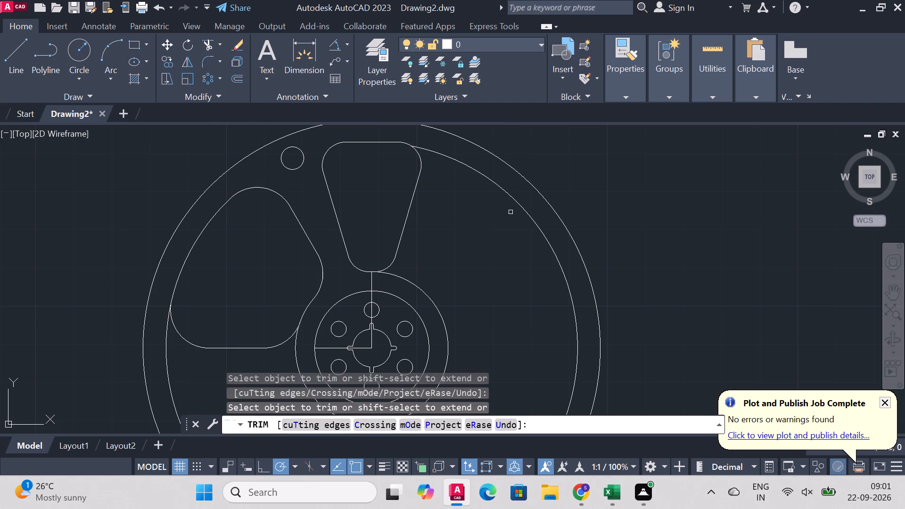
Finish trimming the inner rim arc and end the Trim command.
scroll(516, 213, "down", 3)
scroll(607, 214, "up", 2)
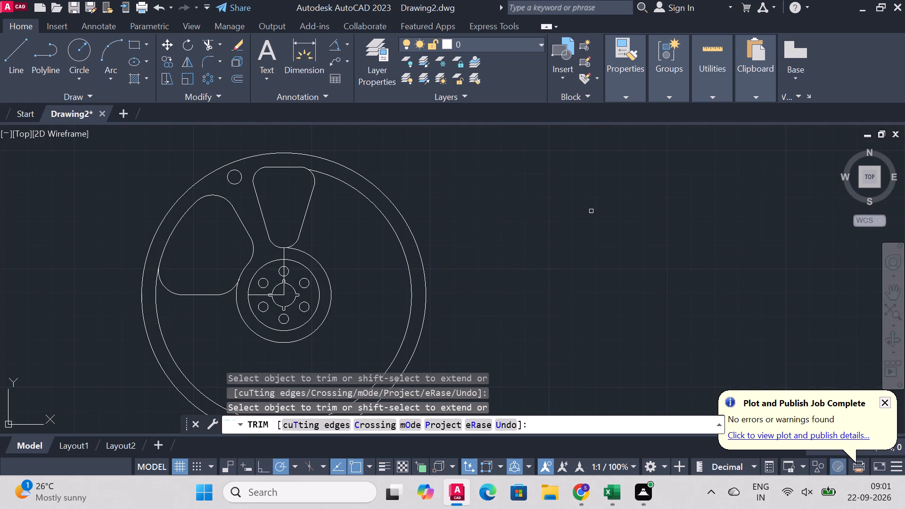
right_click(592, 211)
left_click(625, 218)
Polar array the left cutout's outline, including the inner rim arc and the hub's outer arc, around the hub centre.
scroll(463, 257, "down", 2)
scroll(457, 293, "up", 2)
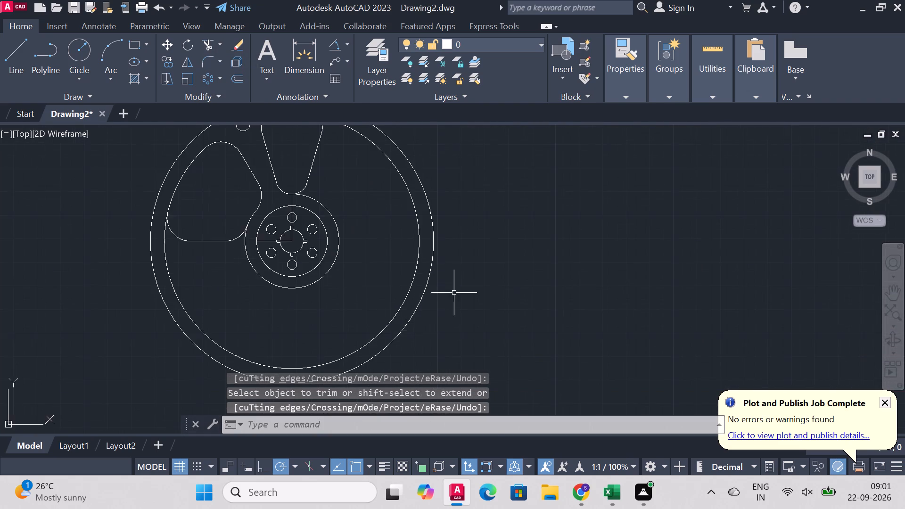
scroll(275, 251, "down", 1)
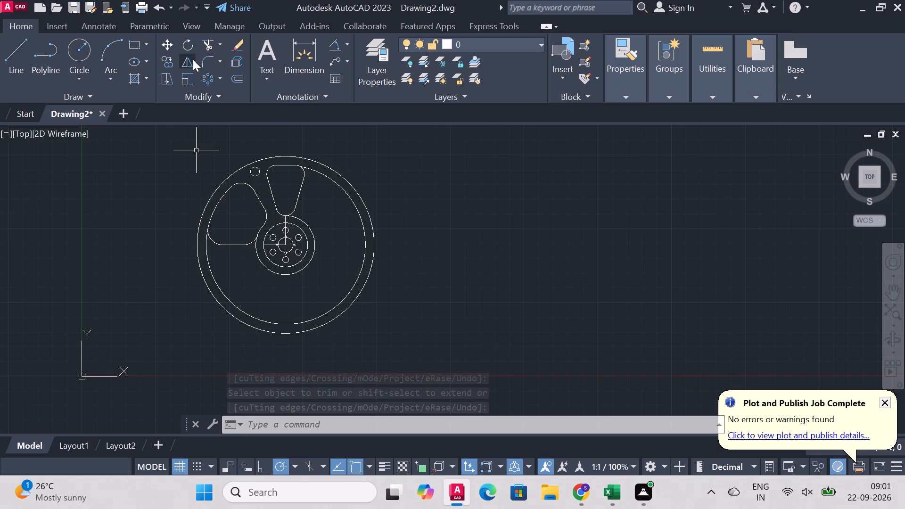
left_click(208, 80)
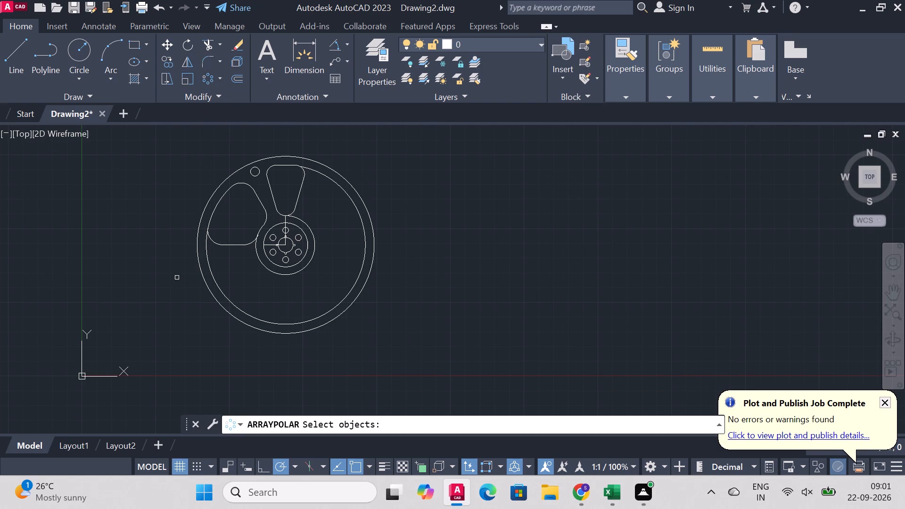
scroll(177, 278, "up", 1)
left_click(262, 227)
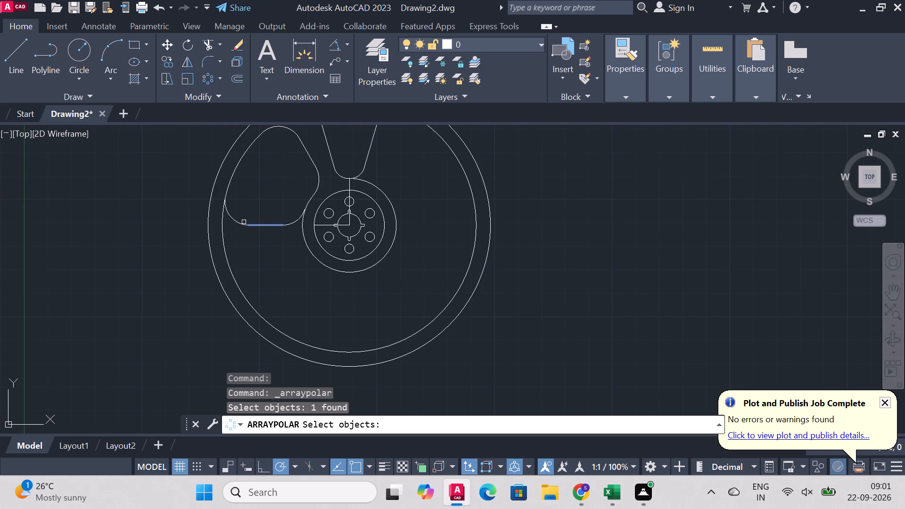
left_click(233, 220)
left_click(234, 174)
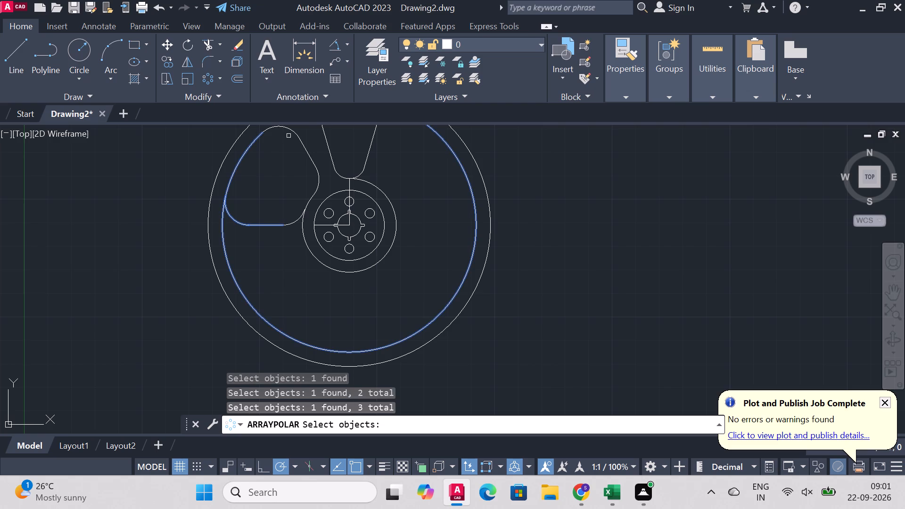
left_click(274, 128)
left_click(306, 149)
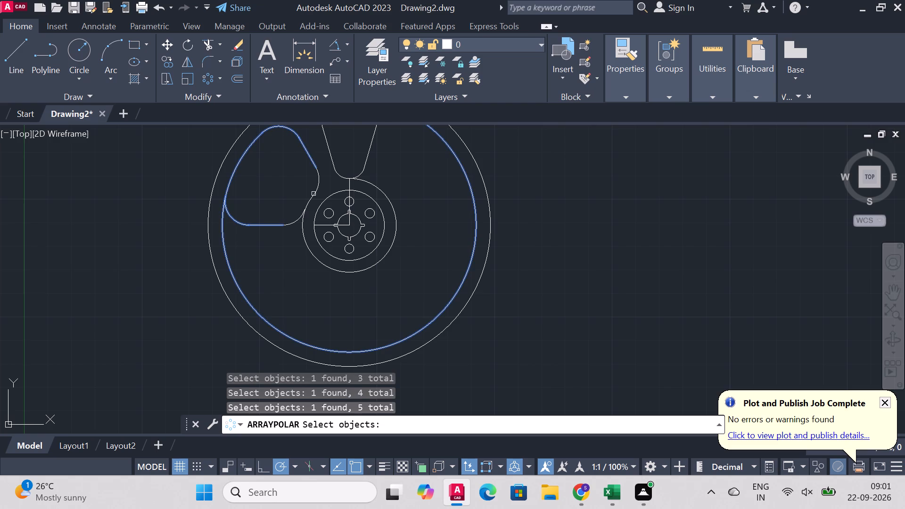
scroll(303, 204, "up", 2)
left_click(271, 251)
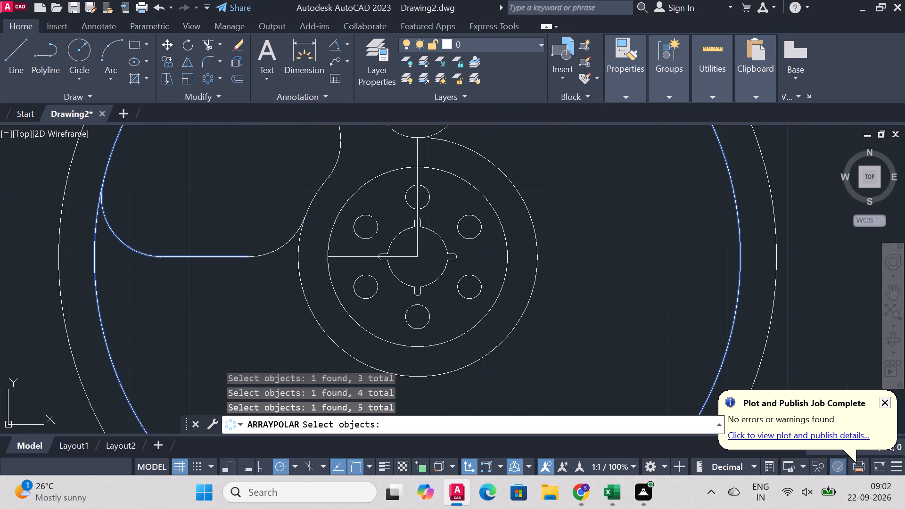
left_click(313, 196)
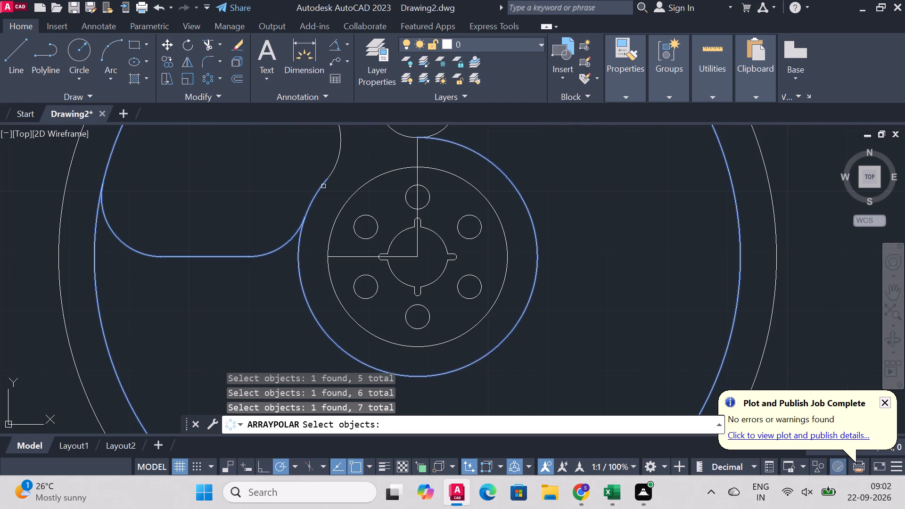
left_click(337, 157)
scroll(359, 195, "down", 3)
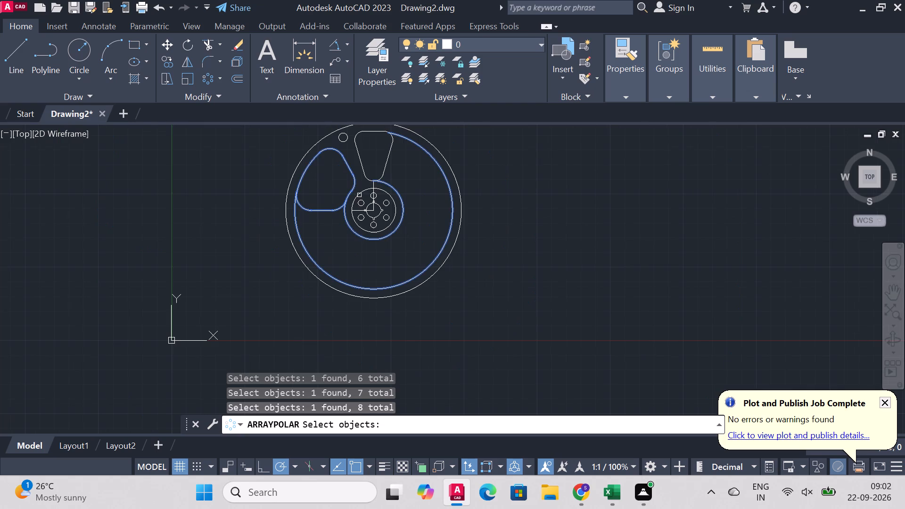
right_click(559, 255)
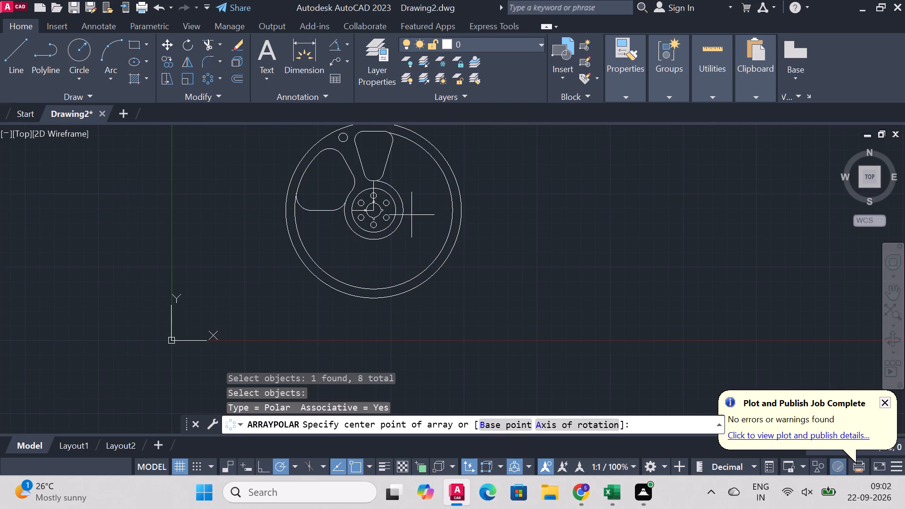
left_click(376, 213)
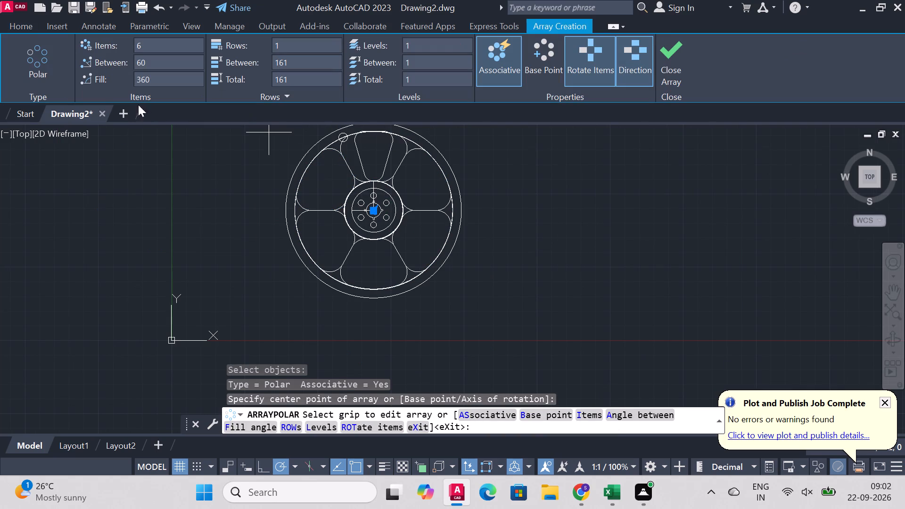
Set the cutout array's item count to 3 and finish the array.
left_click_drag(152, 47, 107, 49)
key("3")
key("Return")
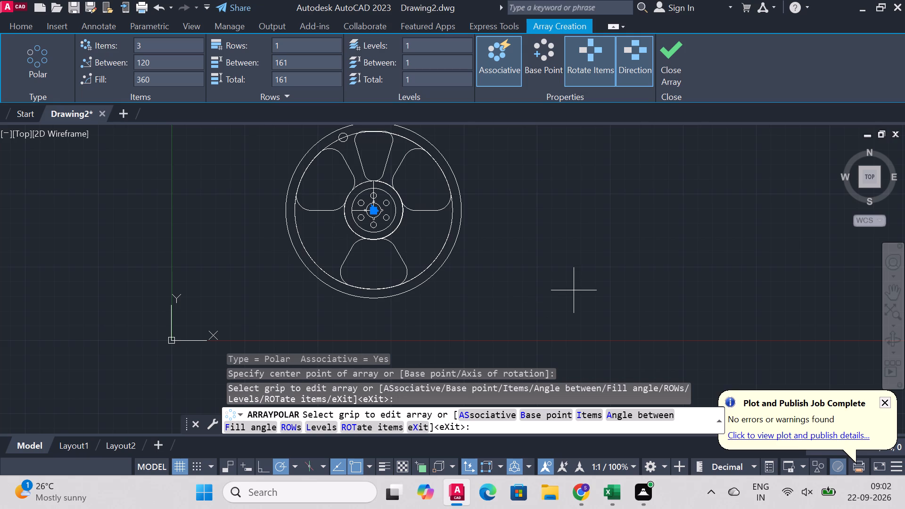
scroll(487, 252, "up", 1)
scroll(484, 252, "down", 3)
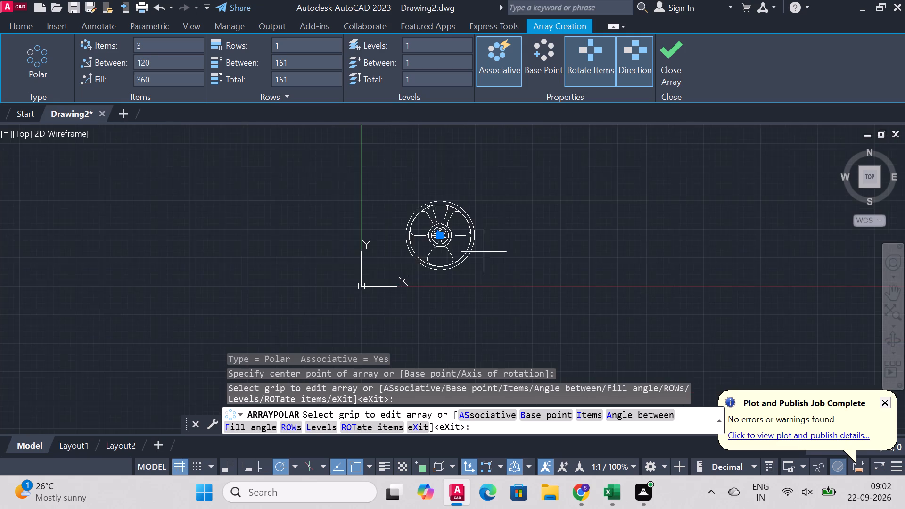
scroll(458, 177, "up", 3)
scroll(430, 267, "down", 2)
scroll(434, 319, "up", 2)
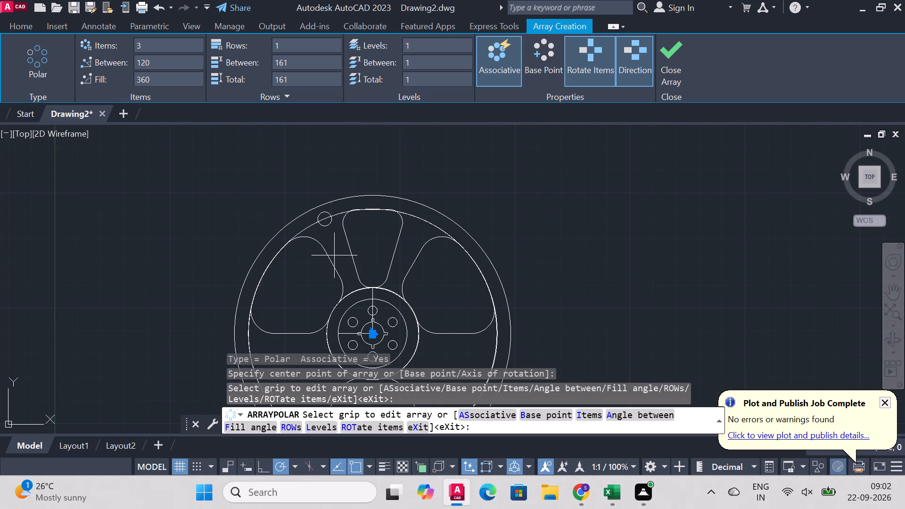
left_click(676, 61)
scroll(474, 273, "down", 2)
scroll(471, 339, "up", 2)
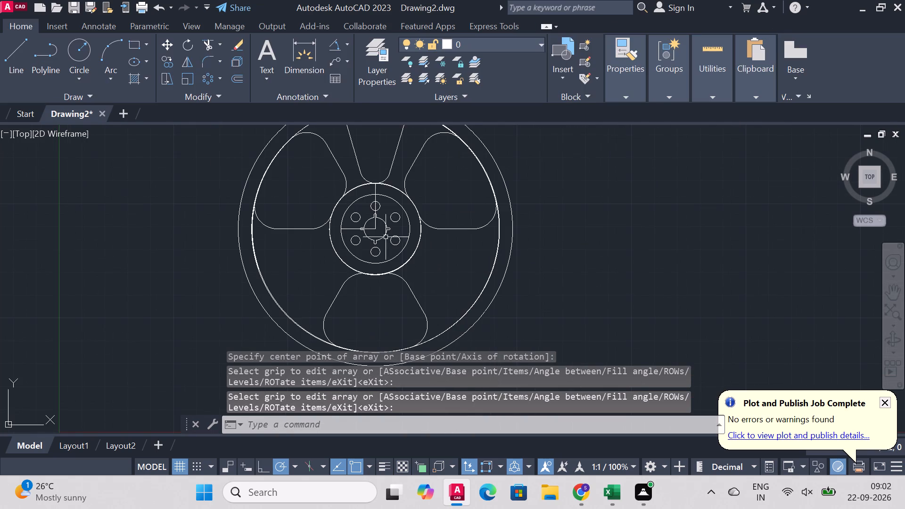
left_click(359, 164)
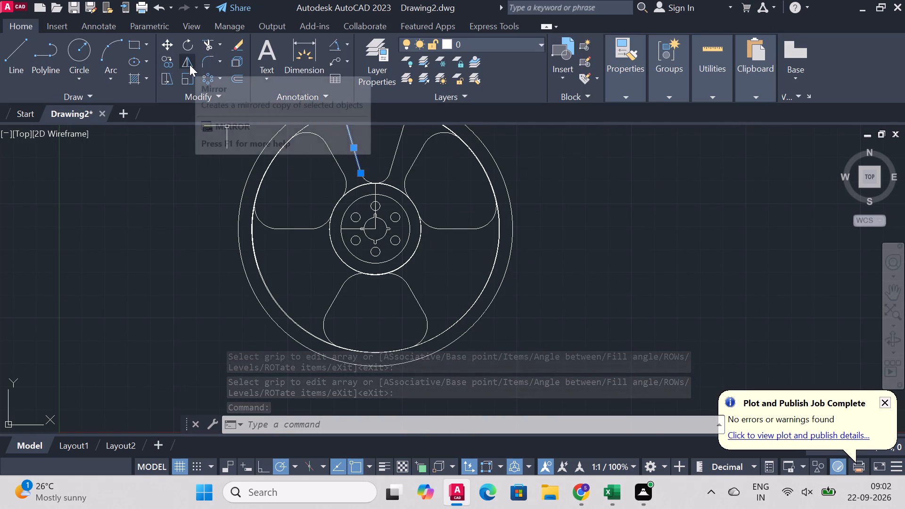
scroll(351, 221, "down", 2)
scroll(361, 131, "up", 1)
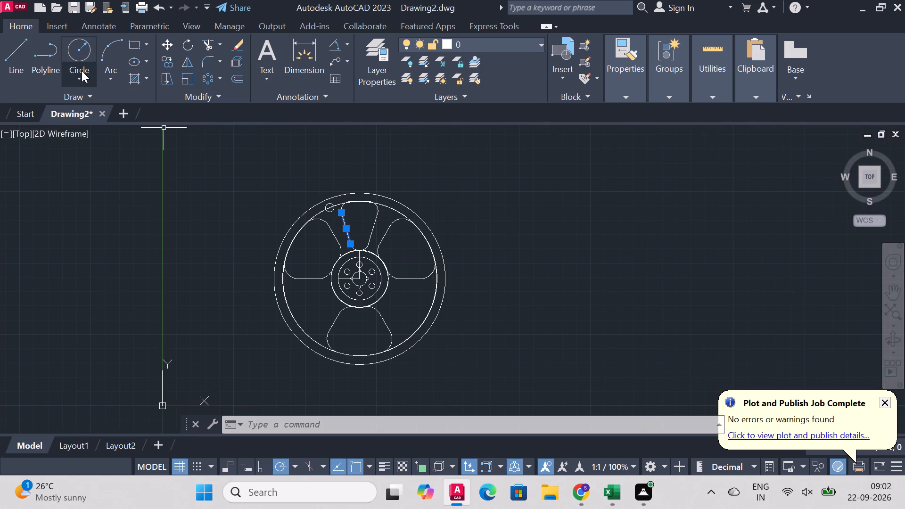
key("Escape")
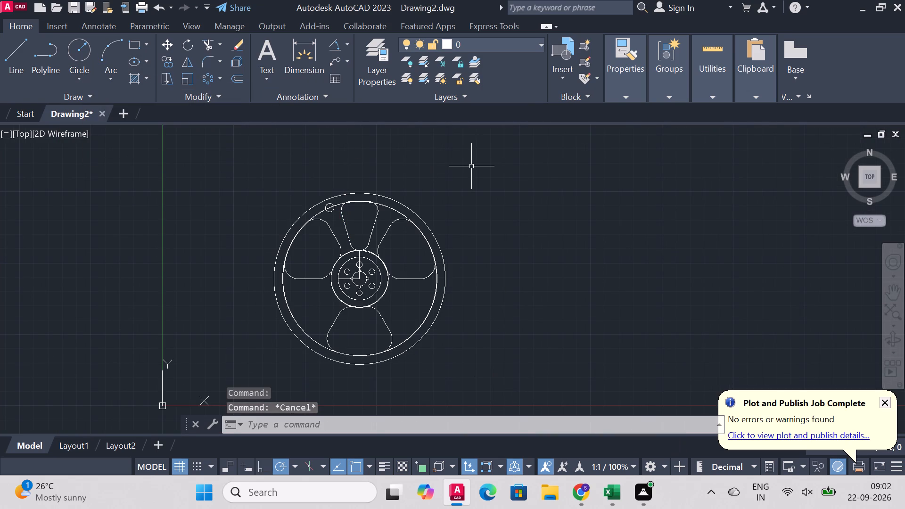
Polar array the tapered spoke's sides, corner arcs and top lines together with the existing cutout array around the hub centre.
left_click(208, 73)
left_click(347, 231)
left_click(360, 203)
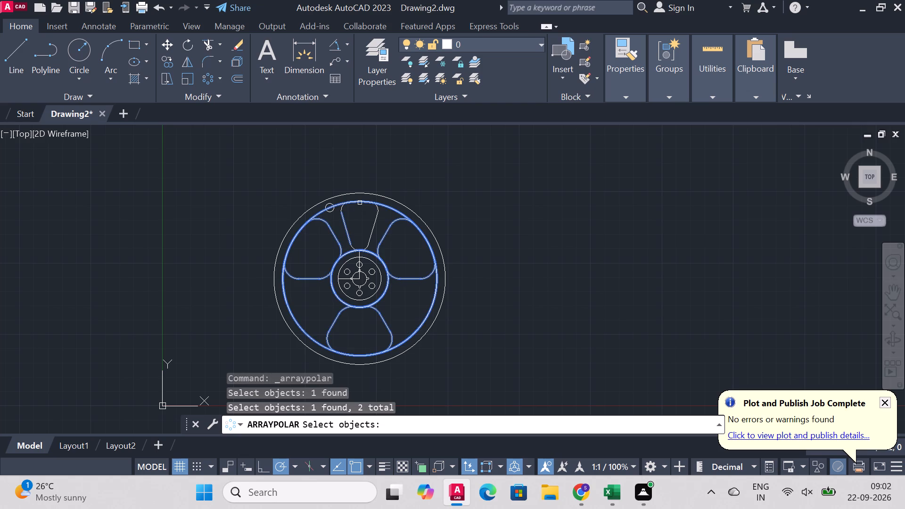
left_click(373, 229)
scroll(364, 250, "up", 2)
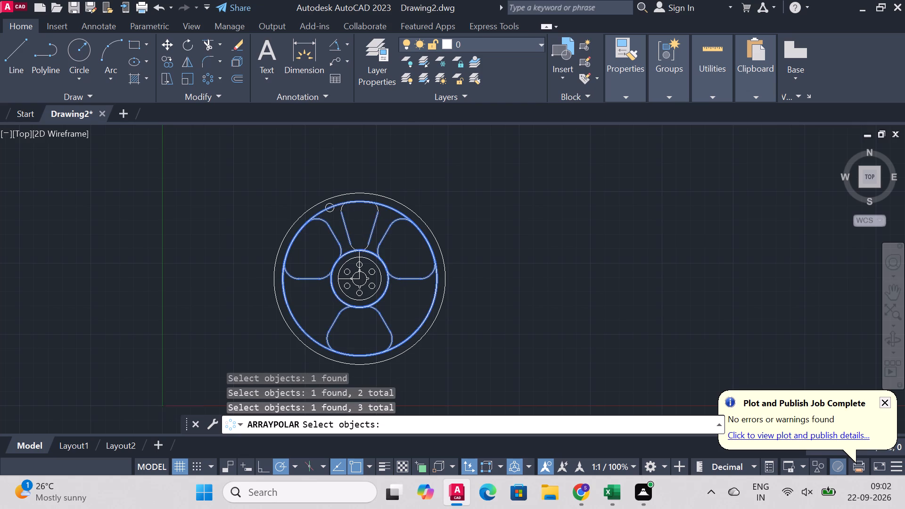
scroll(364, 250, "up", 1)
left_click(366, 242)
left_click(317, 245)
scroll(359, 209, "down", 2)
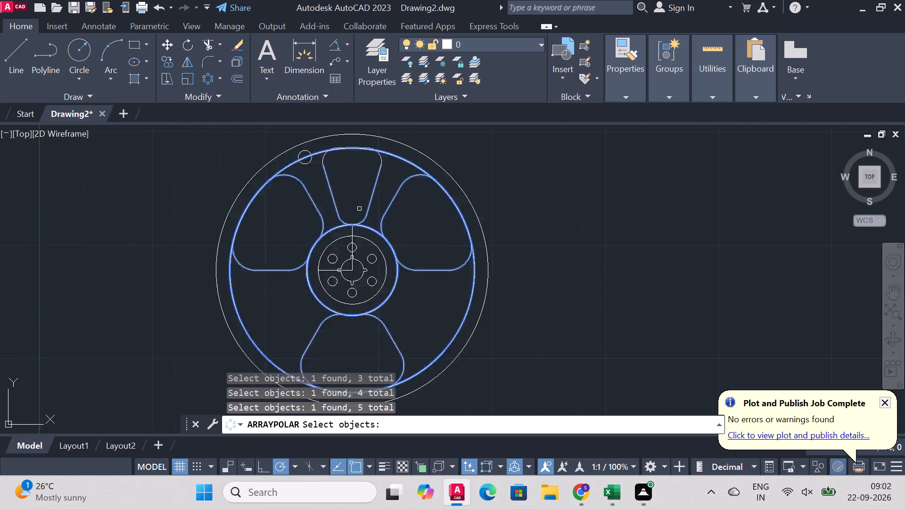
scroll(359, 209, "down", 2)
scroll(361, 185, "up", 4)
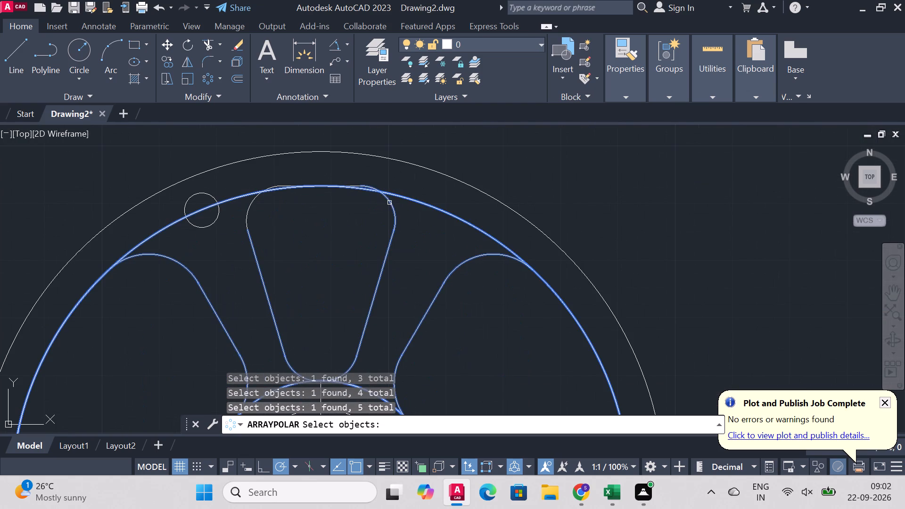
left_click(389, 203)
left_click(253, 204)
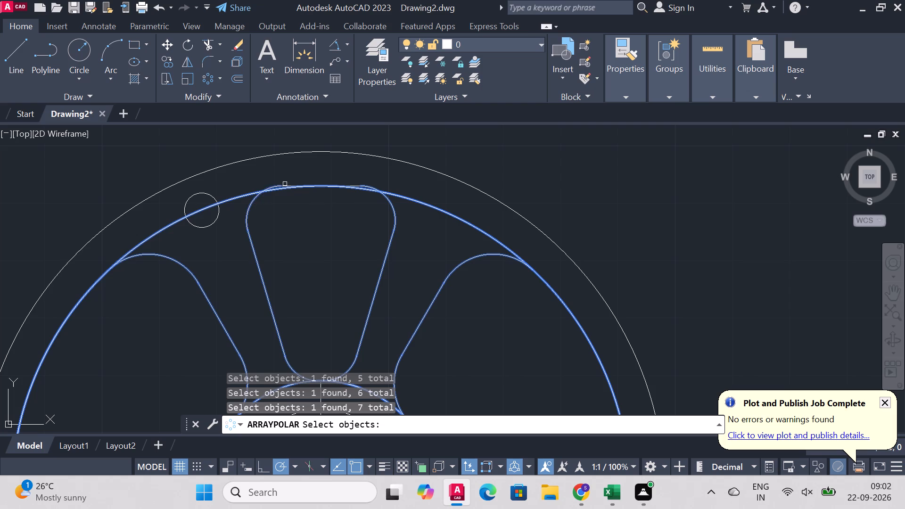
scroll(303, 177, "up", 3)
left_click(241, 215)
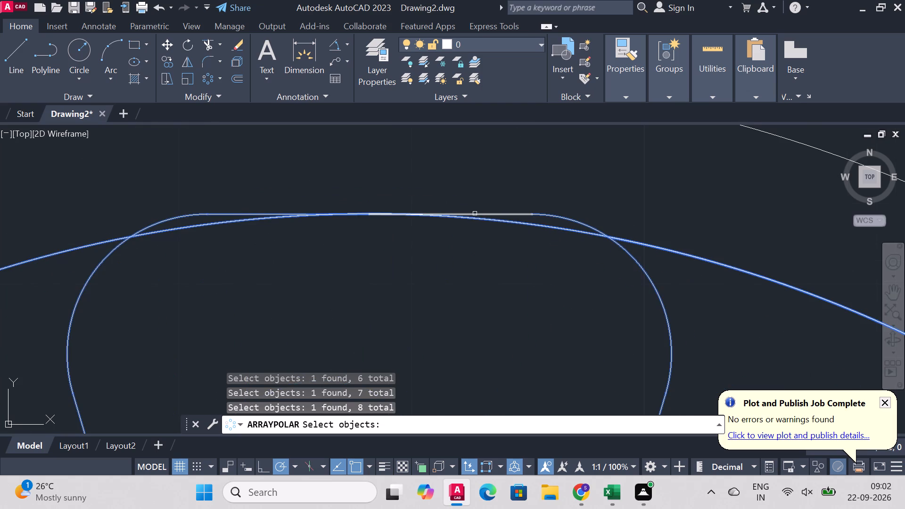
left_click(479, 213)
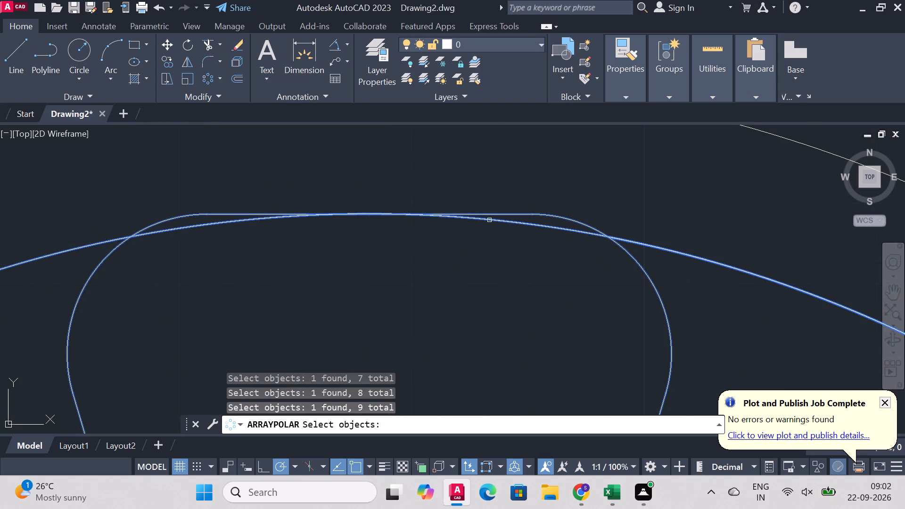
left_click(489, 220)
scroll(494, 235, "down", 9)
scroll(511, 287, "up", 3)
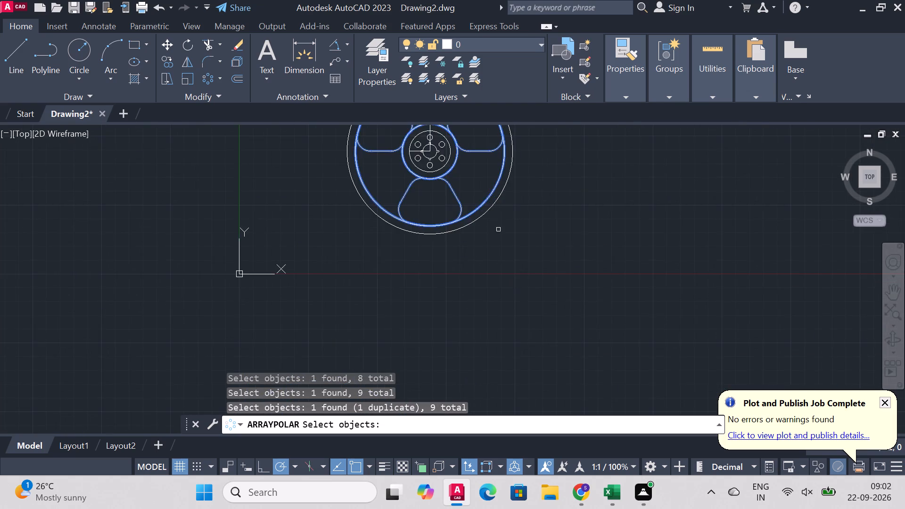
scroll(498, 230, "down", 4)
scroll(498, 218, "up", 4)
scroll(498, 202, "down", 4)
scroll(498, 188, "up", 3)
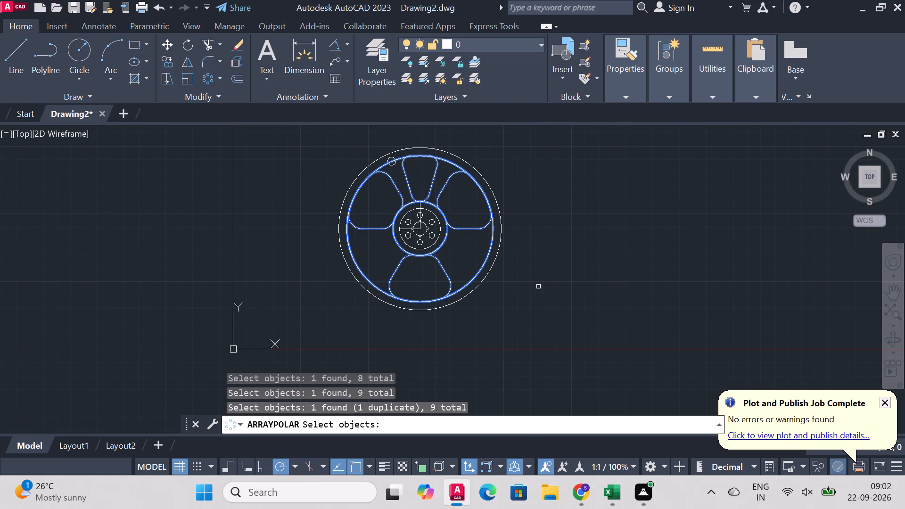
right_click(539, 245)
left_click(419, 229)
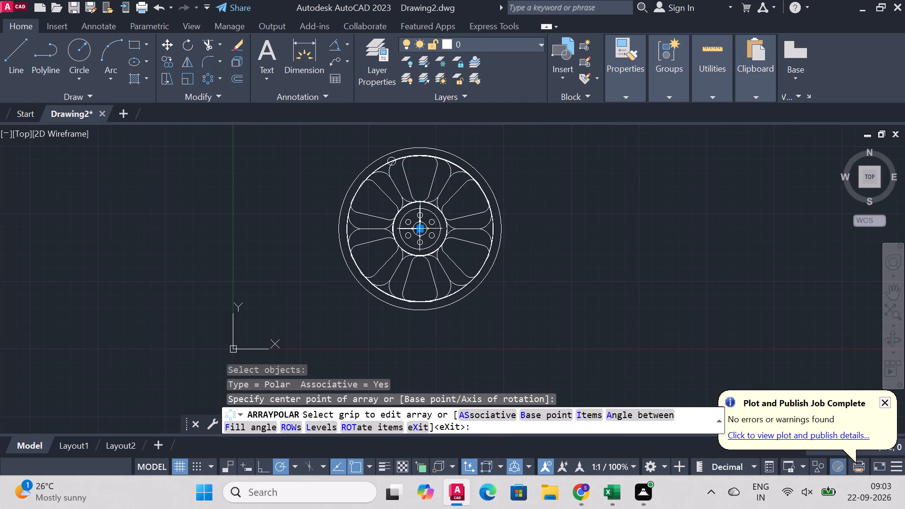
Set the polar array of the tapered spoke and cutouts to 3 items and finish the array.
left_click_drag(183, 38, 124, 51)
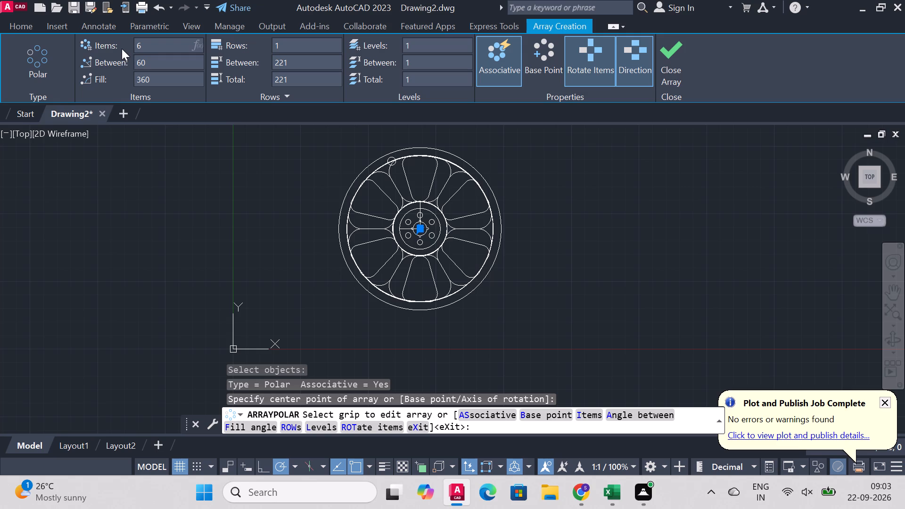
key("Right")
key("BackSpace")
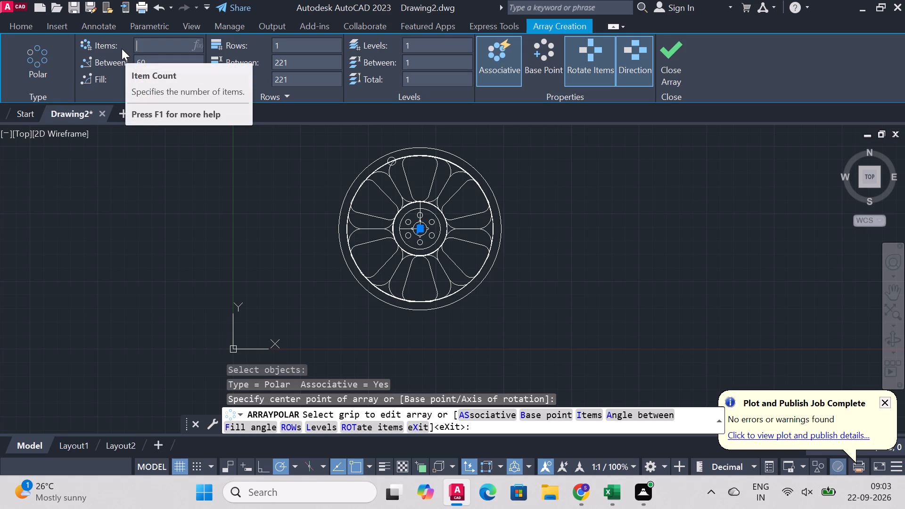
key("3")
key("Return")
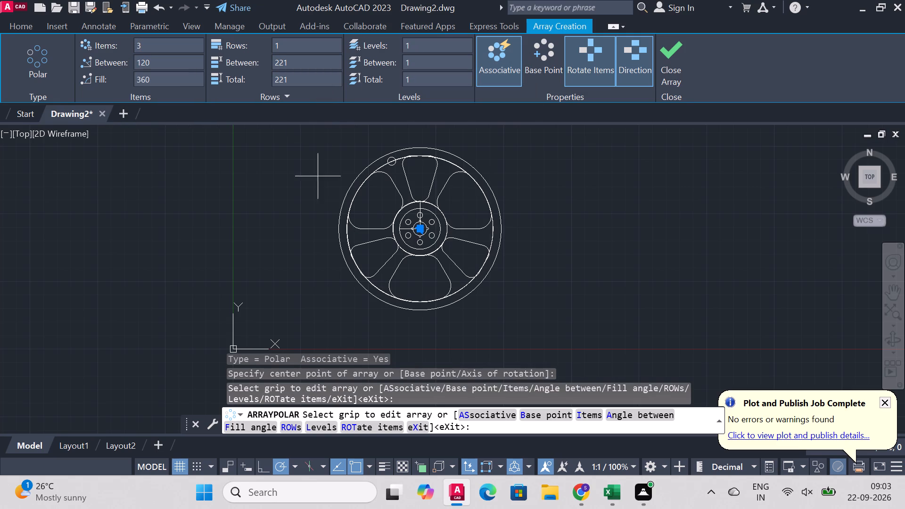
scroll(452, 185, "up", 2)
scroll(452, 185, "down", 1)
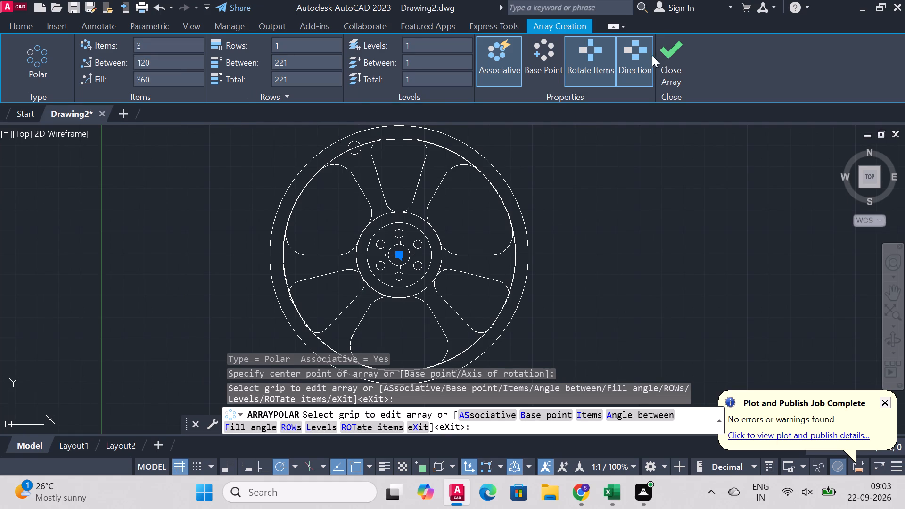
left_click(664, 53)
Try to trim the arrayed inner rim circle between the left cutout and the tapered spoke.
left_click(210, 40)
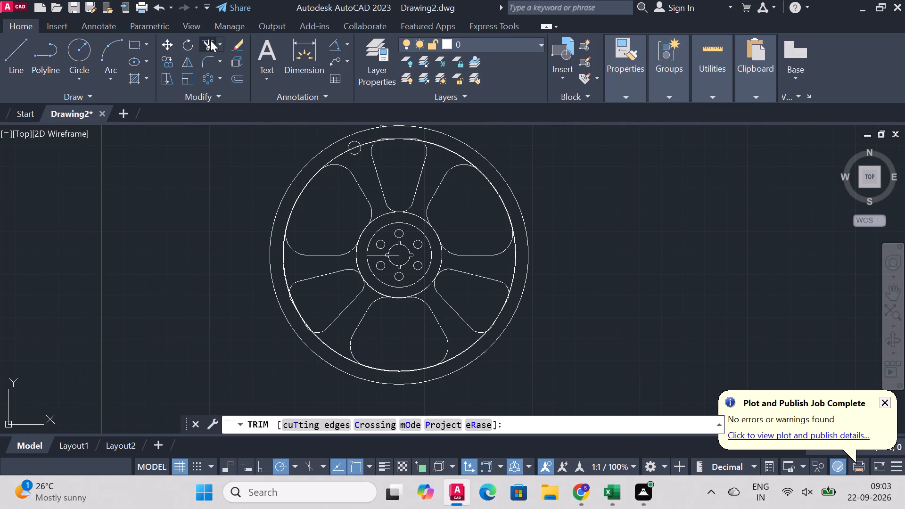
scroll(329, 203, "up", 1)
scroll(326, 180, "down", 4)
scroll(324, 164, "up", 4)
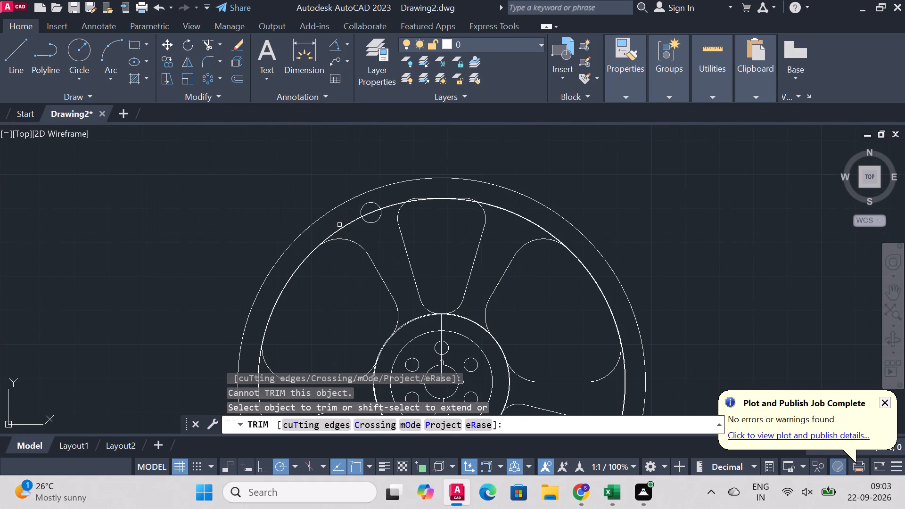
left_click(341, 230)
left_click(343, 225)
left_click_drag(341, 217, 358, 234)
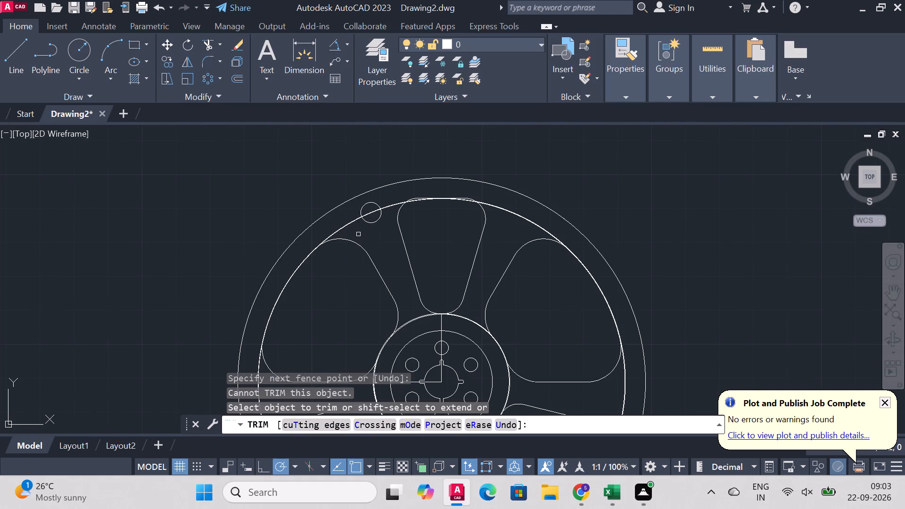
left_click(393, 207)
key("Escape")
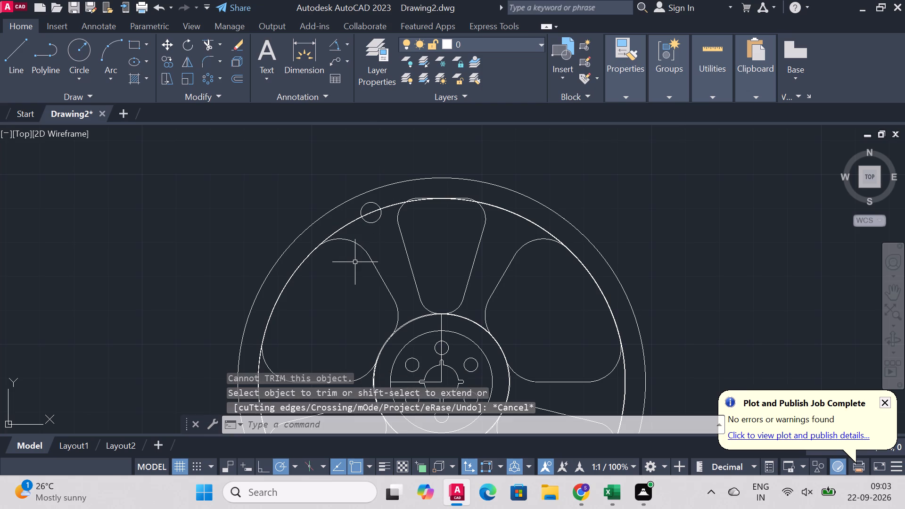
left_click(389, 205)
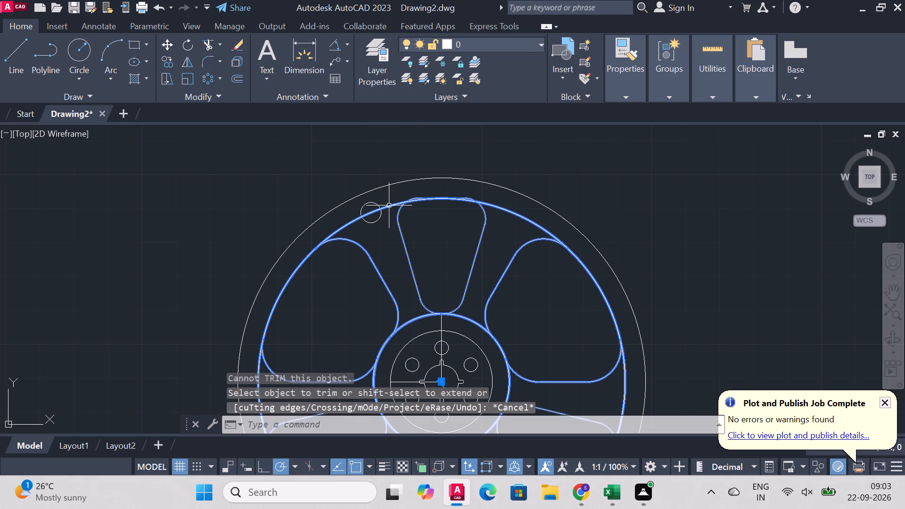
Undo the trim and both polar arrays, back to the single left cutout and tapered spoke.
key("ctrl+z")
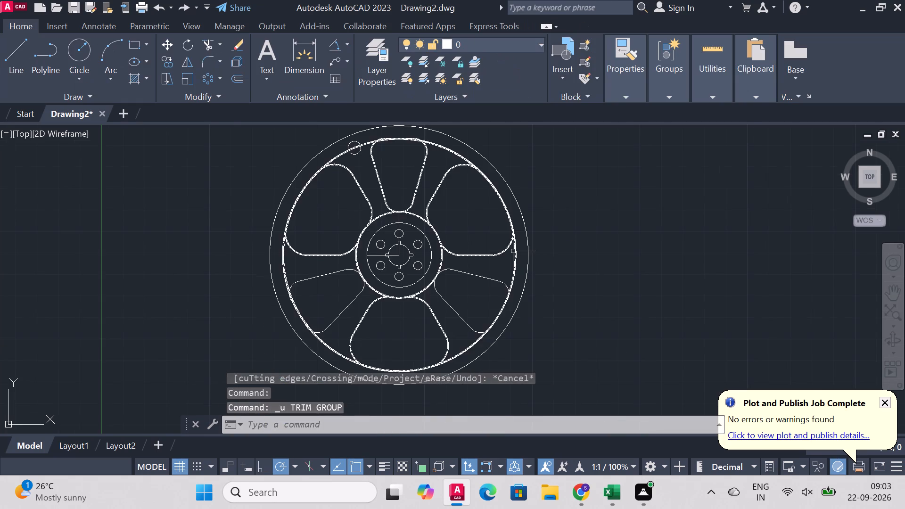
key("ctrl+z")
key("ctrl+z")
key("ctrl+z")
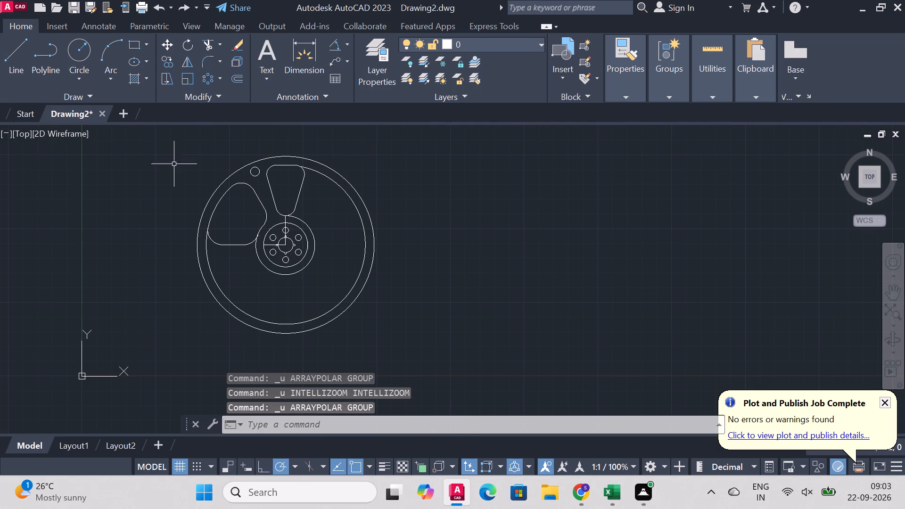
Erase the inner rim arc.
scroll(426, 215, "down", 1)
scroll(309, 229, "up", 2)
scroll(333, 218, "down", 1)
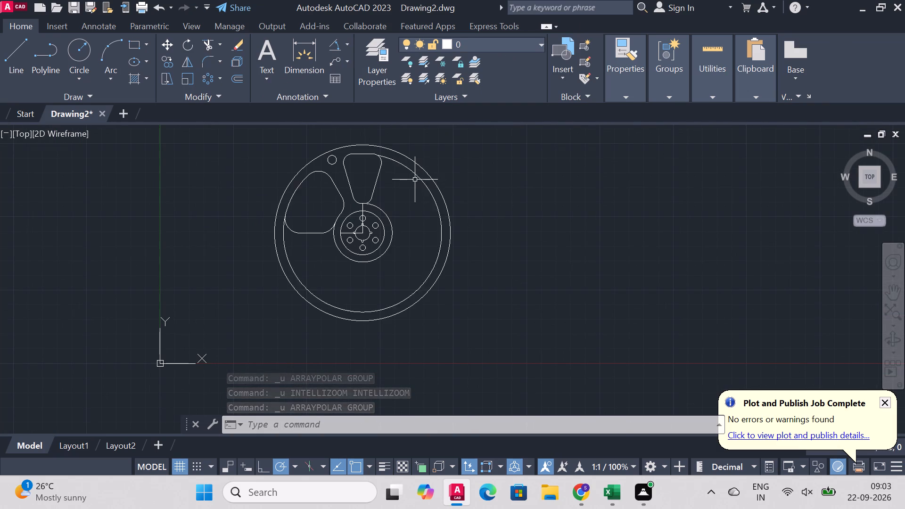
left_click(415, 176)
key("Delete")
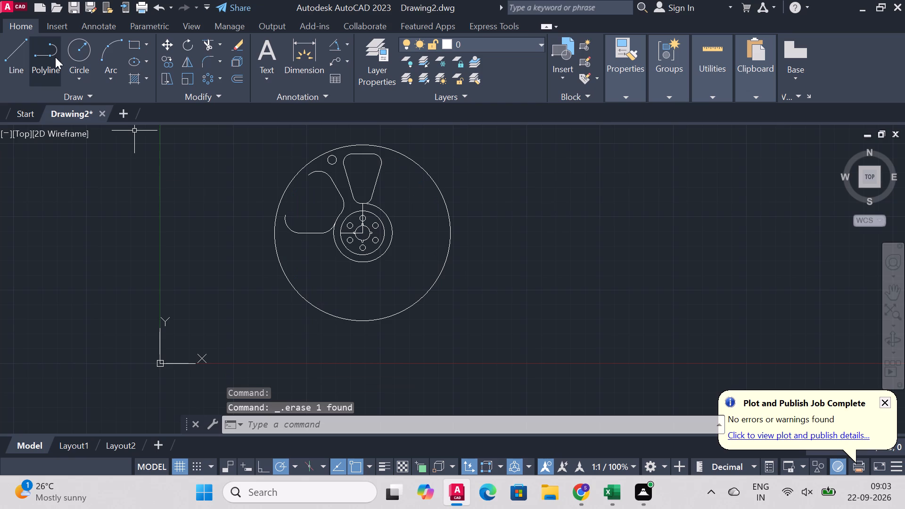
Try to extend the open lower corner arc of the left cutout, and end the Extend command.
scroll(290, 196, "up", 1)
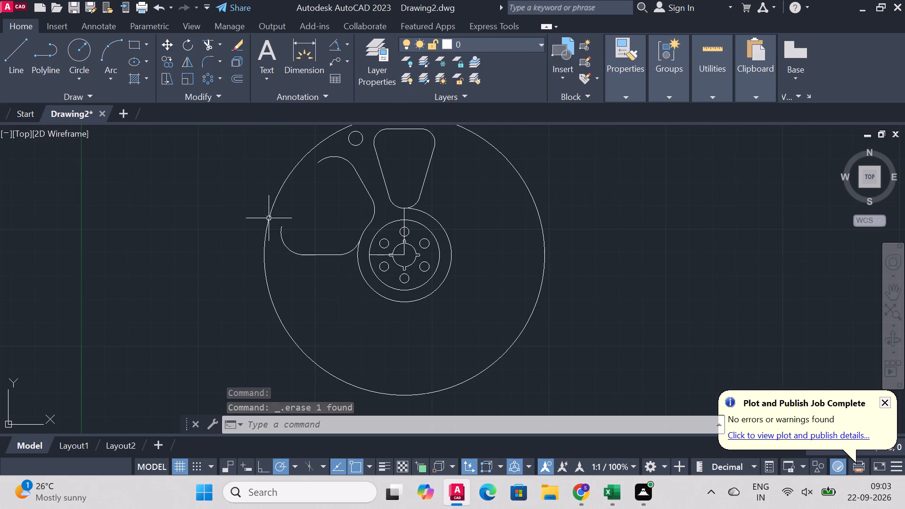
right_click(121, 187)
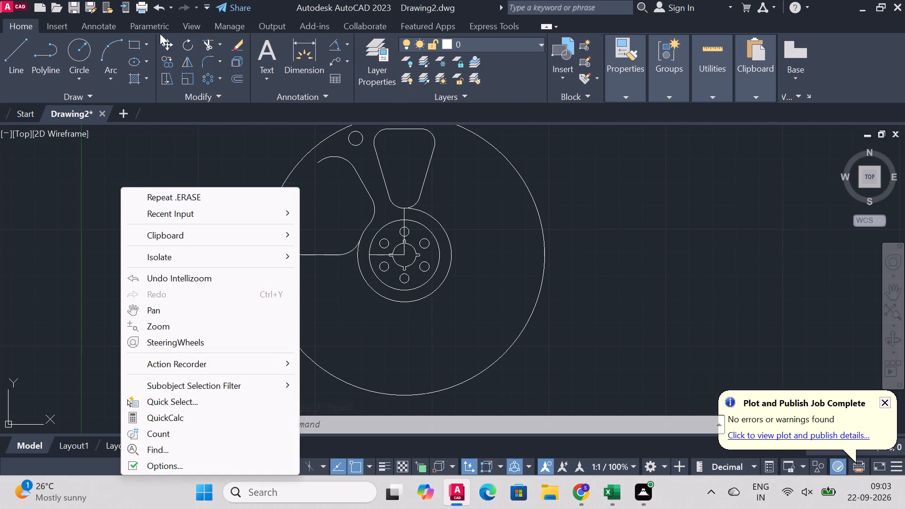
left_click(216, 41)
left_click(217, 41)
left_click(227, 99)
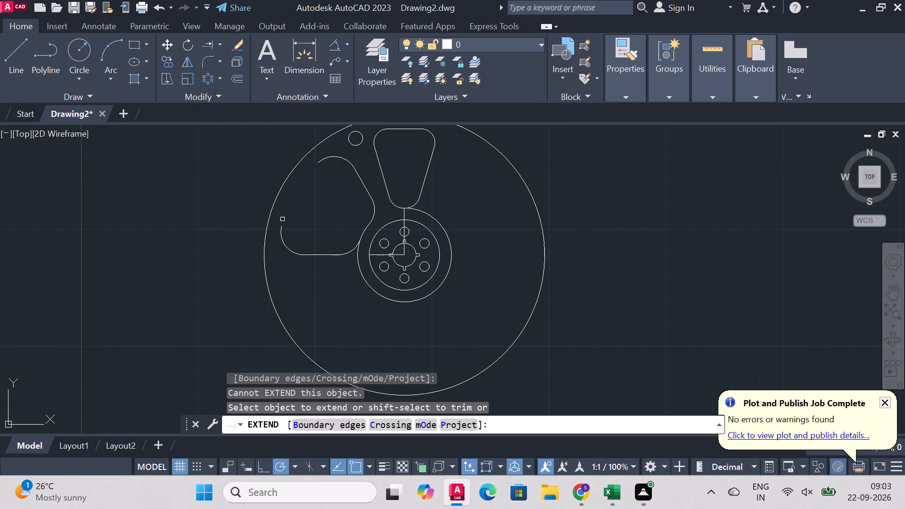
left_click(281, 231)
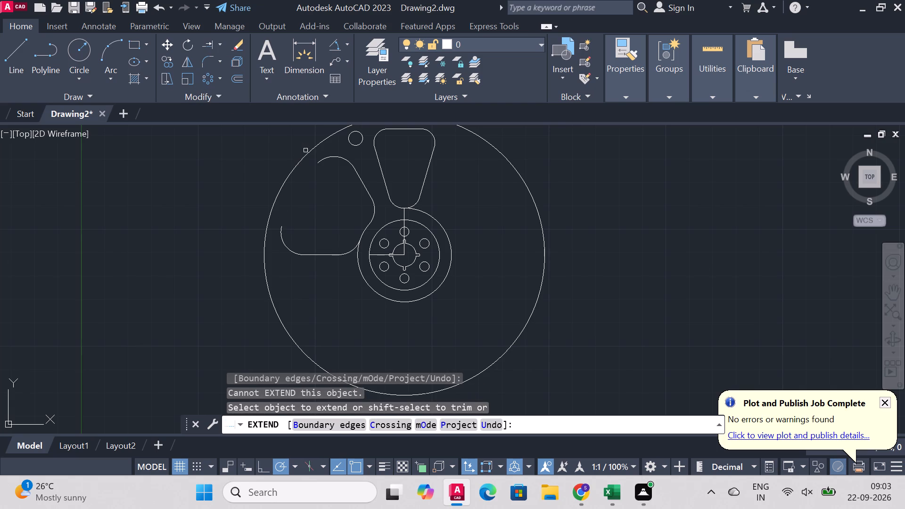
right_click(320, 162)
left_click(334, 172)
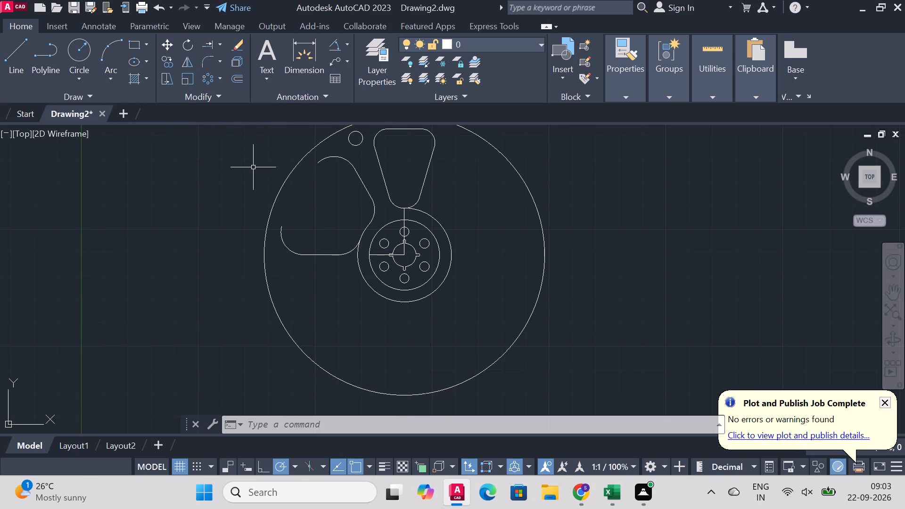
Draw a circle of radius 54 centred on the hub as the inner rim.
scroll(551, 219, "down", 2)
scroll(531, 187, "up", 2)
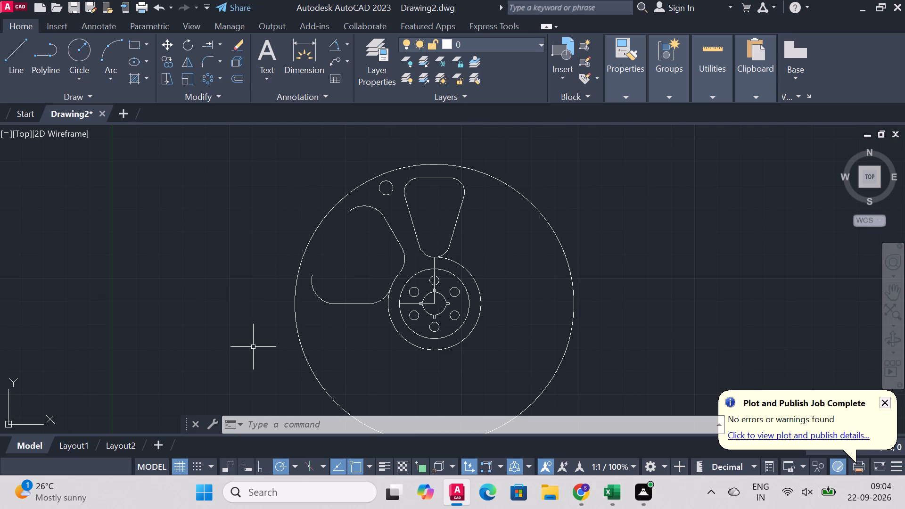
left_click(82, 45)
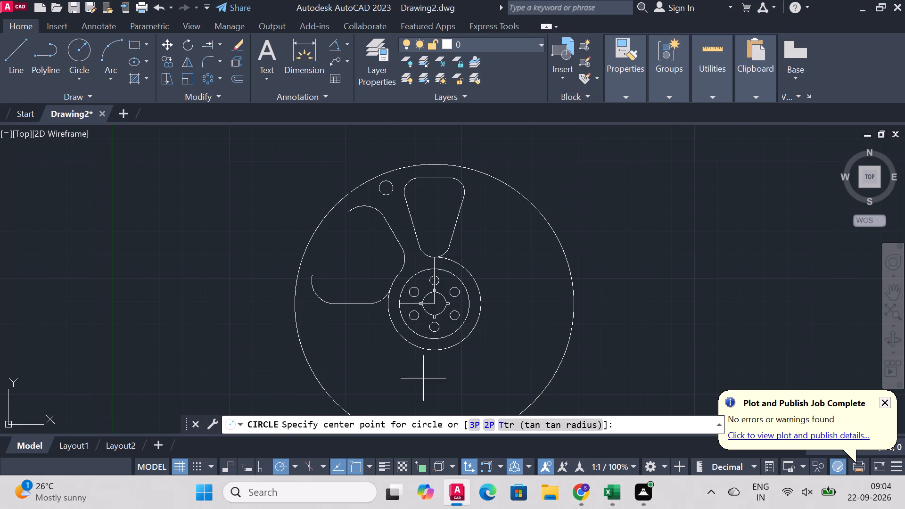
left_click(430, 306)
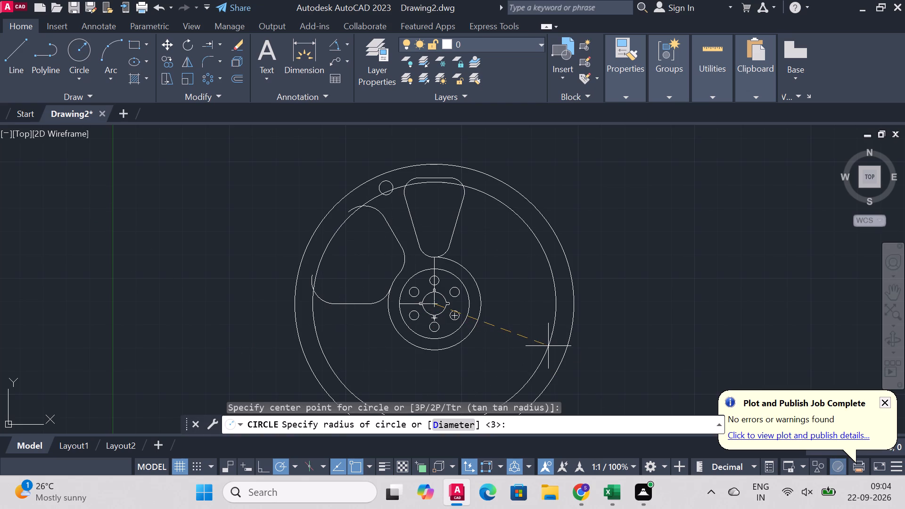
key("r")
key("Return")
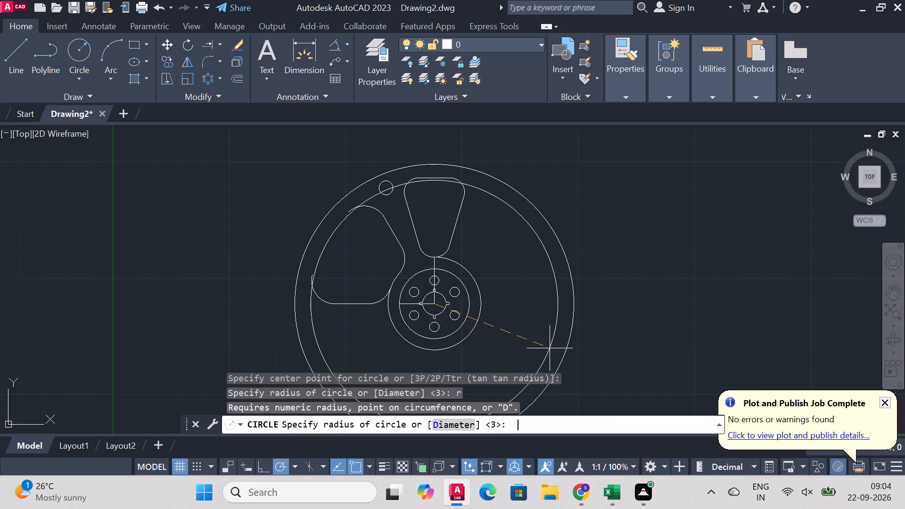
type("54")
key("Return")
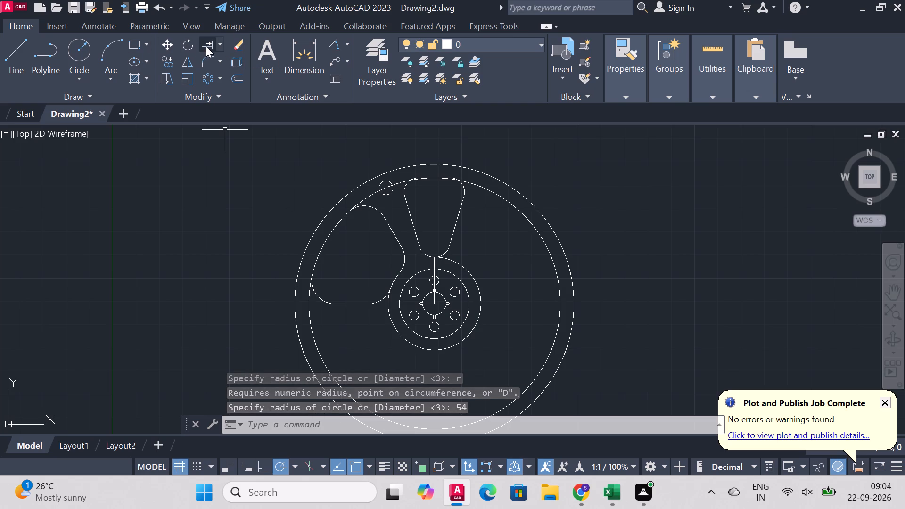
Trim the radius 54 circle down to the arc closing the left cutout, also clearing the pieces inside the tapered spoke's top, and end Trim.
left_click(218, 44)
left_click(220, 68)
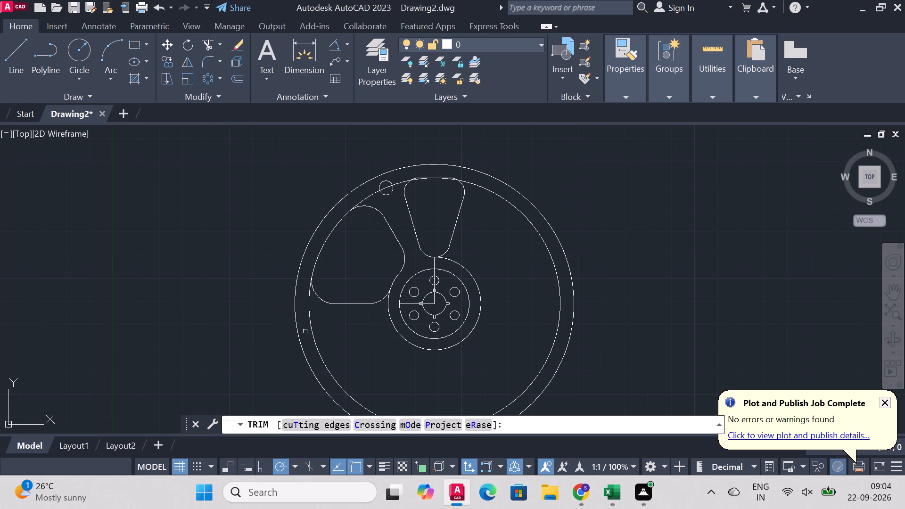
left_click(312, 319)
left_click(309, 320)
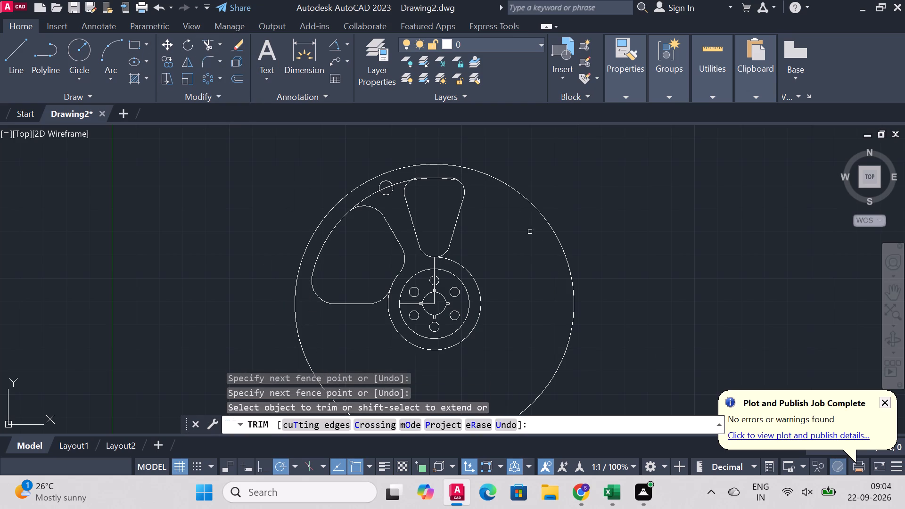
left_click(368, 195)
left_click(383, 189)
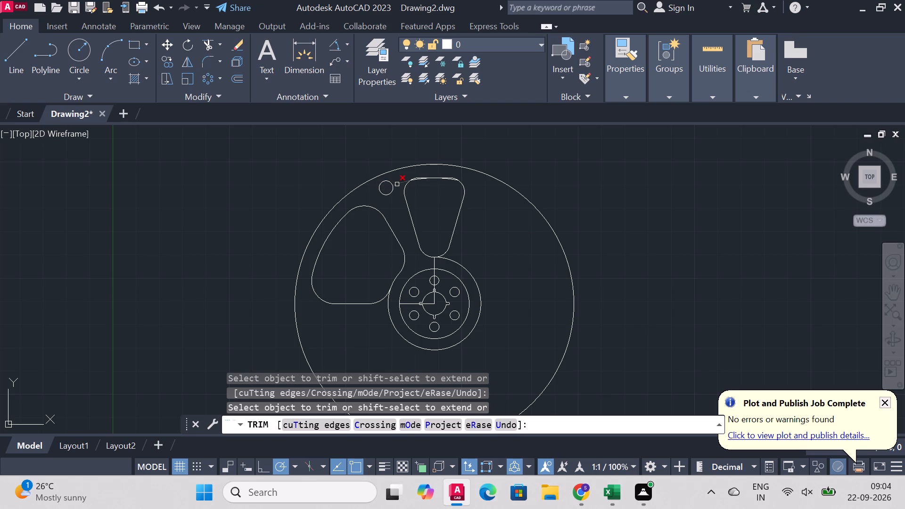
left_click(397, 184)
scroll(462, 160, "up", 3)
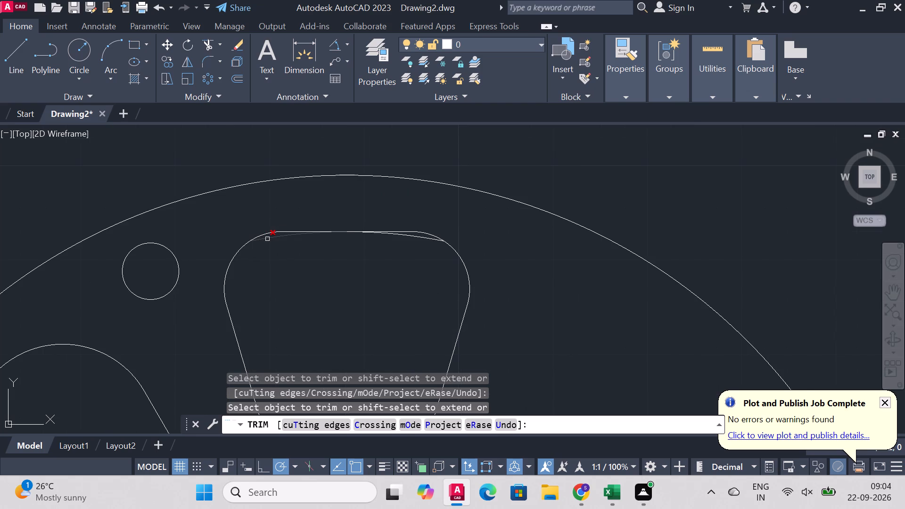
left_click(267, 239)
left_click(426, 239)
scroll(601, 201, "down", 1)
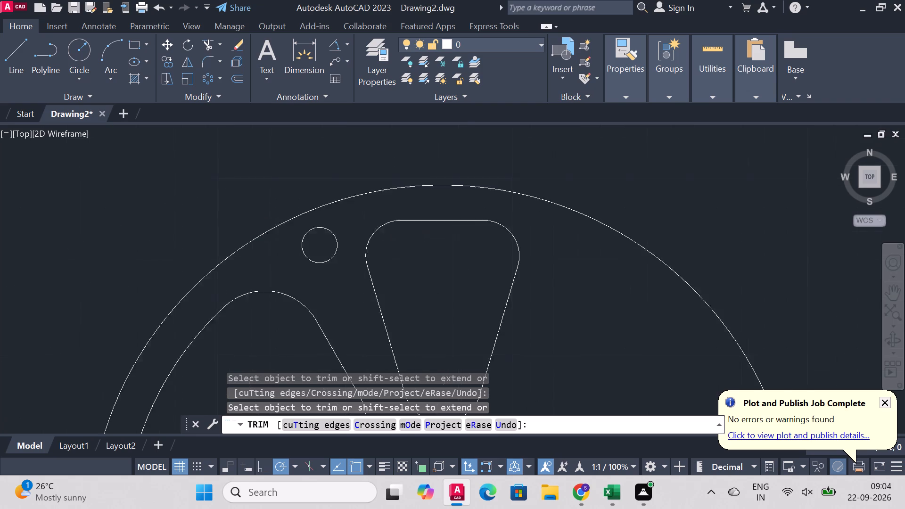
scroll(601, 201, "down", 4)
right_click(695, 245)
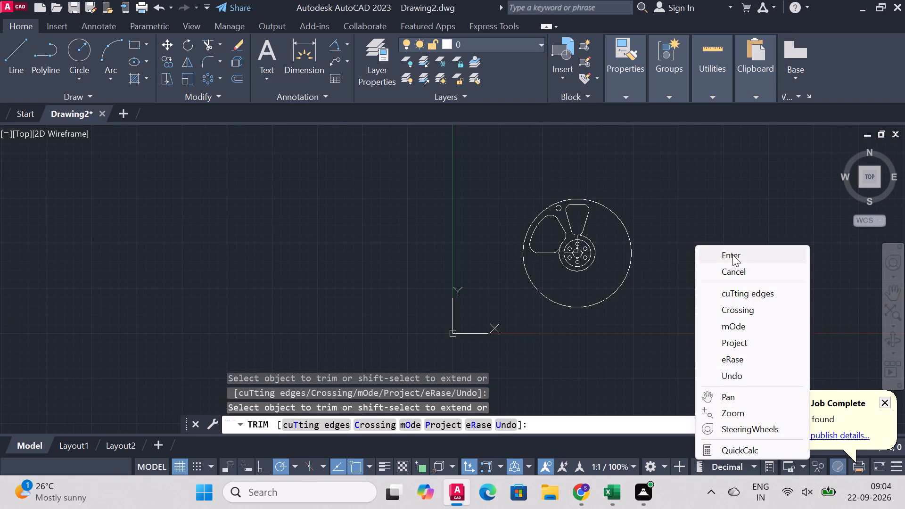
left_click(732, 254)
Trim away the hub's outer circle, keeping only the short arc that closes the left cutout beside the hub.
scroll(664, 242, "up", 2)
scroll(586, 255, "up", 1)
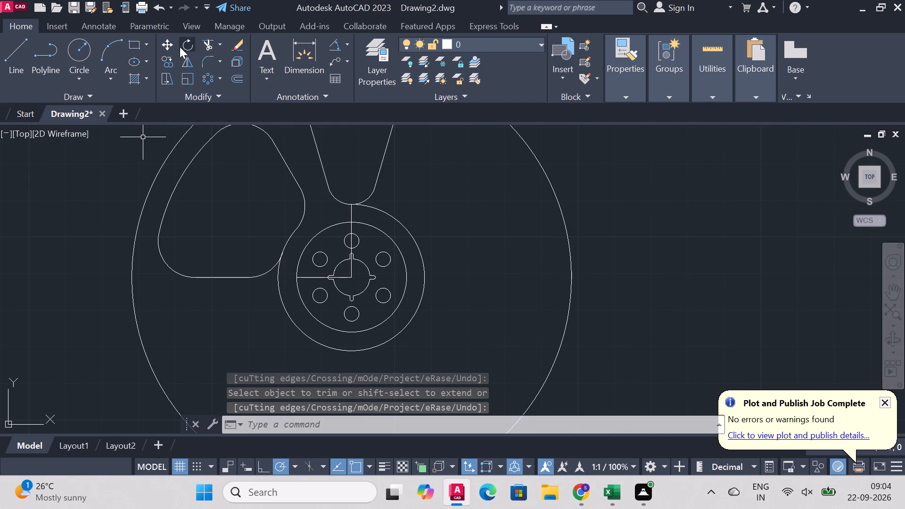
left_click(205, 44)
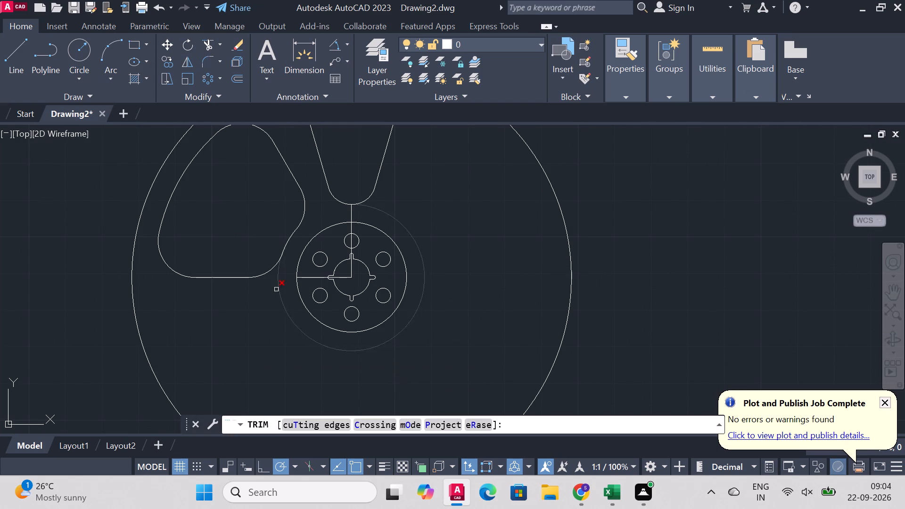
left_click(288, 243)
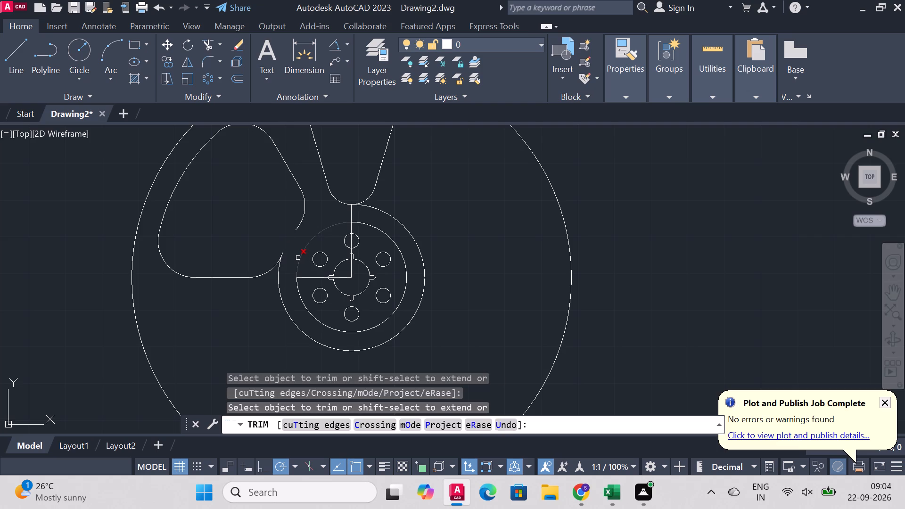
key("ctrl+z")
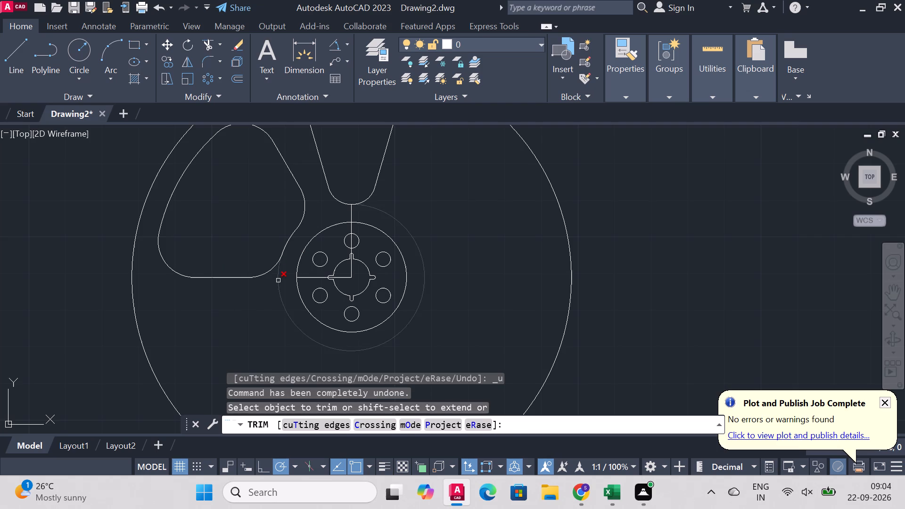
left_click(278, 280)
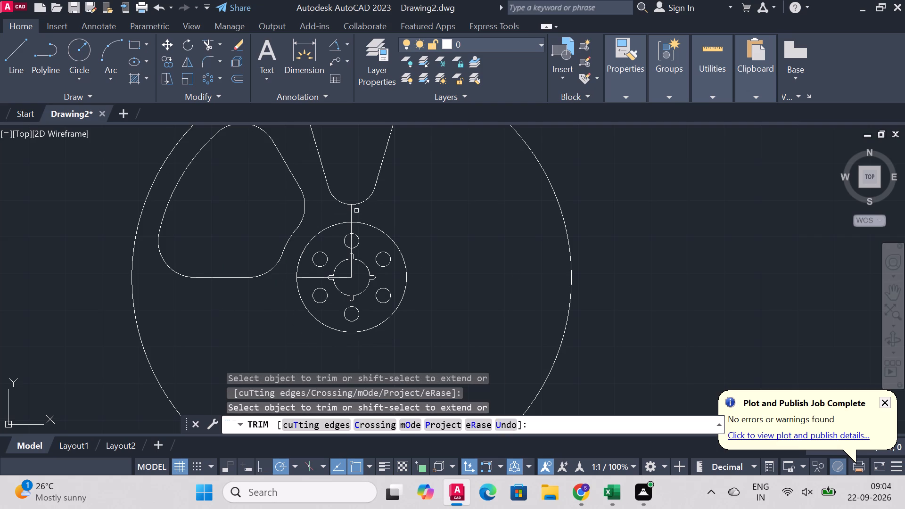
Trim away the leftover vertical and horizontal construction lines running into the hub's centre, and end Trim.
left_click(351, 214)
left_click(352, 230)
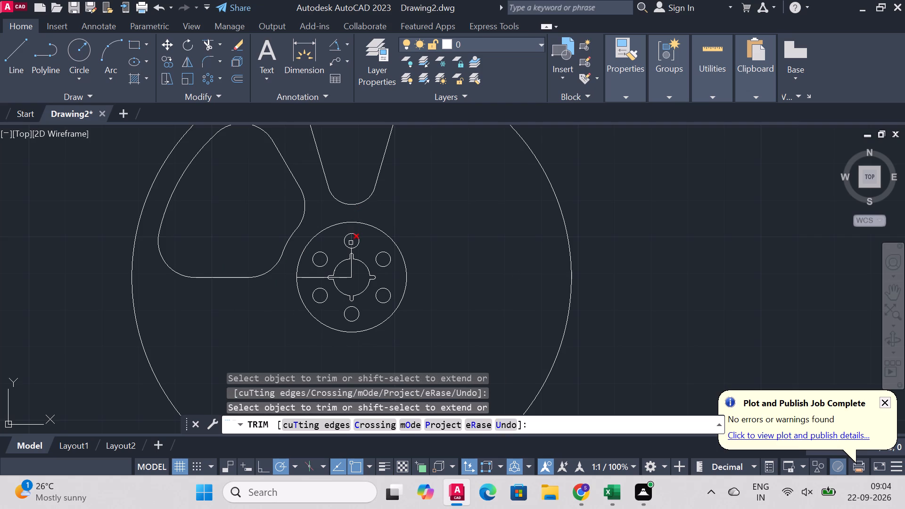
left_click(351, 243)
scroll(354, 250, "up", 3)
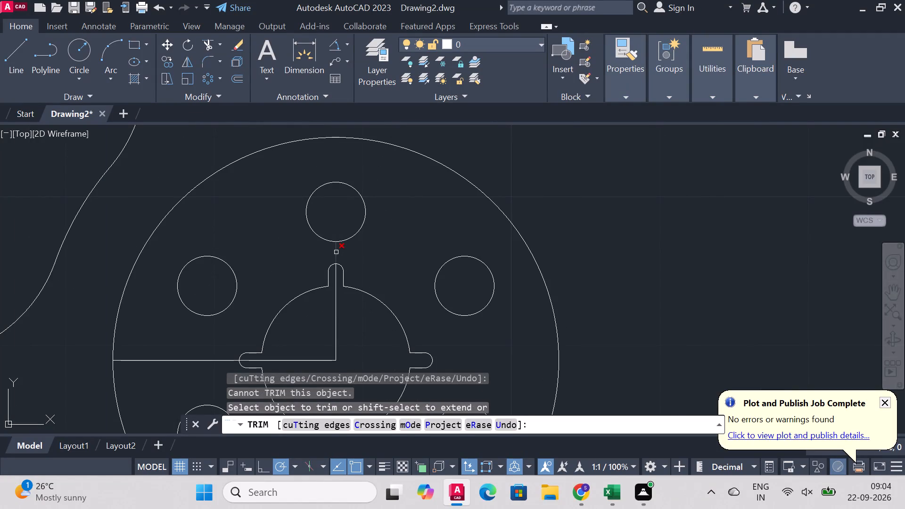
left_click(336, 252)
left_click(337, 298)
scroll(328, 314, "down", 2)
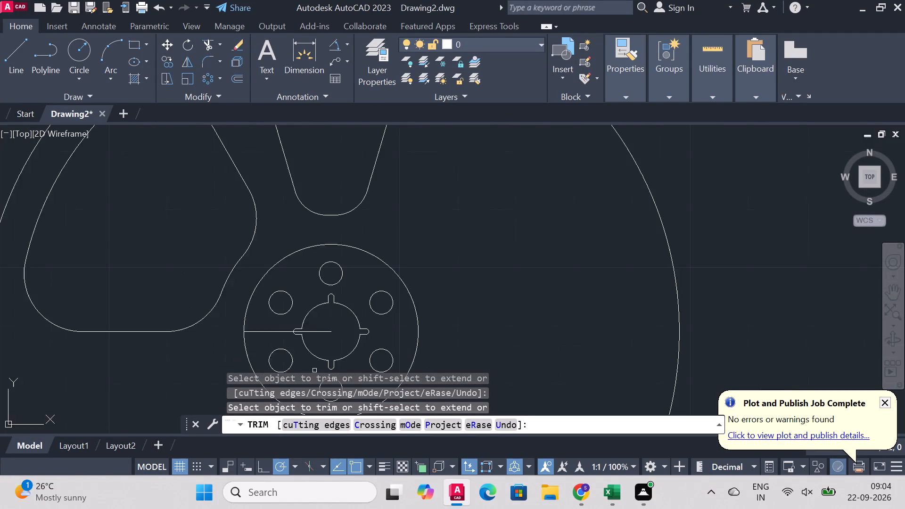
scroll(314, 370, "up", 1)
left_click(321, 308)
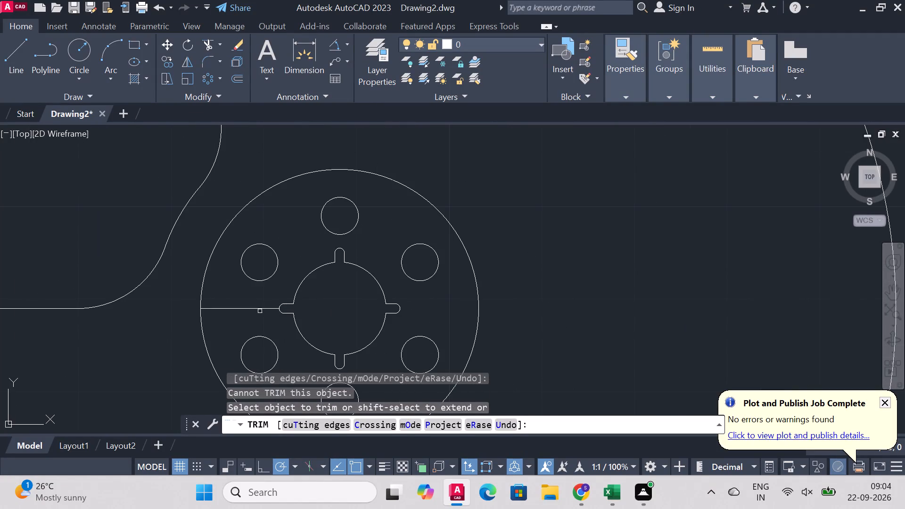
left_click(251, 308)
scroll(484, 245, "down", 3)
right_click(556, 290)
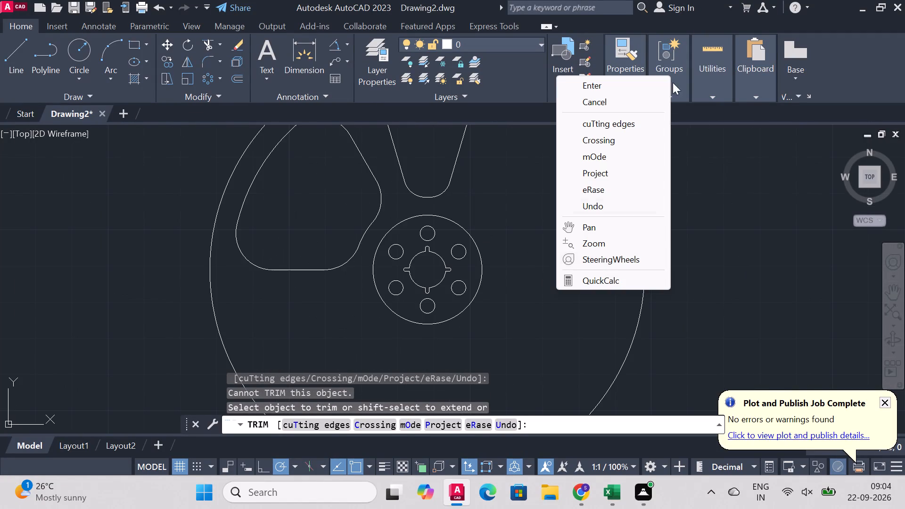
left_click(592, 87)
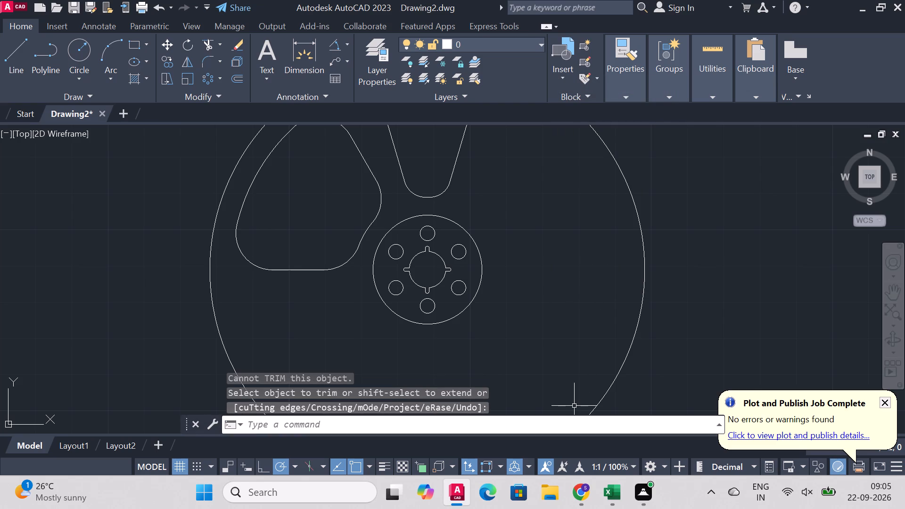
Create a polar array of the left cutout's complete closed outline about the hub's centre.
scroll(468, 173, "down", 2)
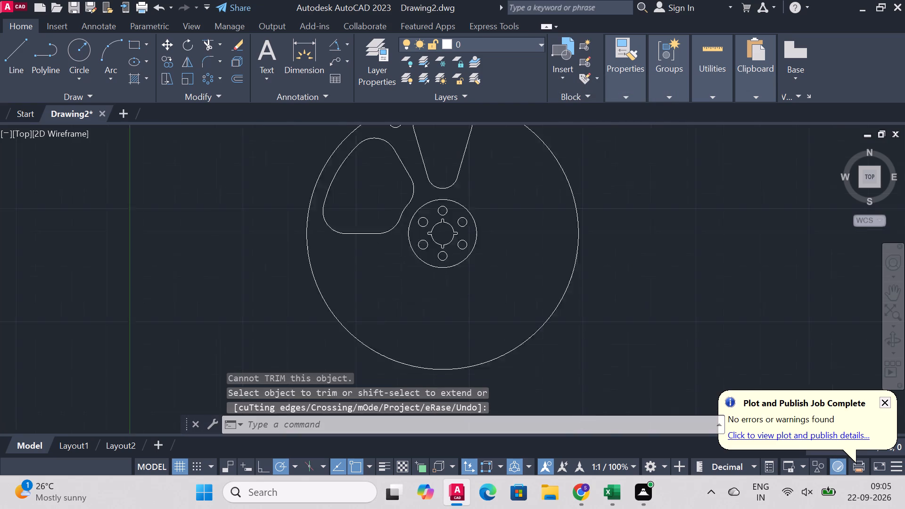
scroll(502, 195, "up", 1)
scroll(482, 200, "down", 2)
scroll(503, 161, "up", 1)
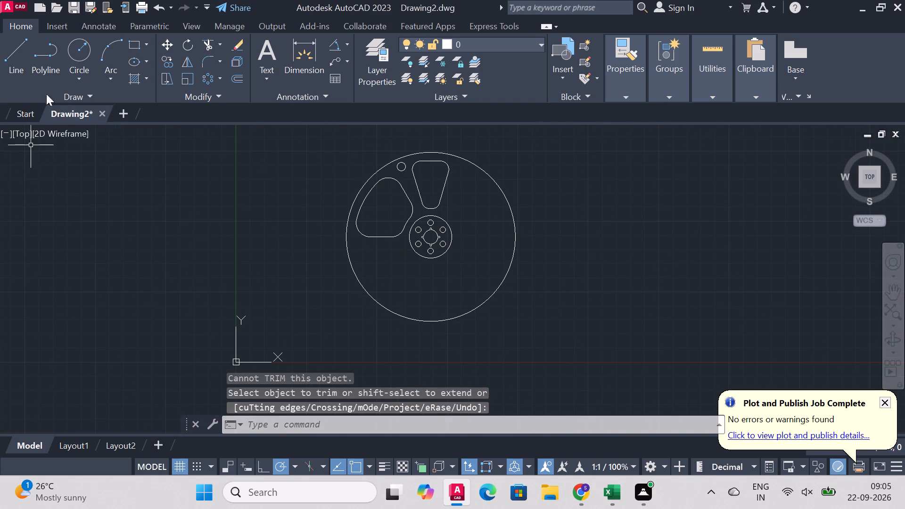
left_click(204, 75)
scroll(332, 148, "up", 2)
left_click(421, 266)
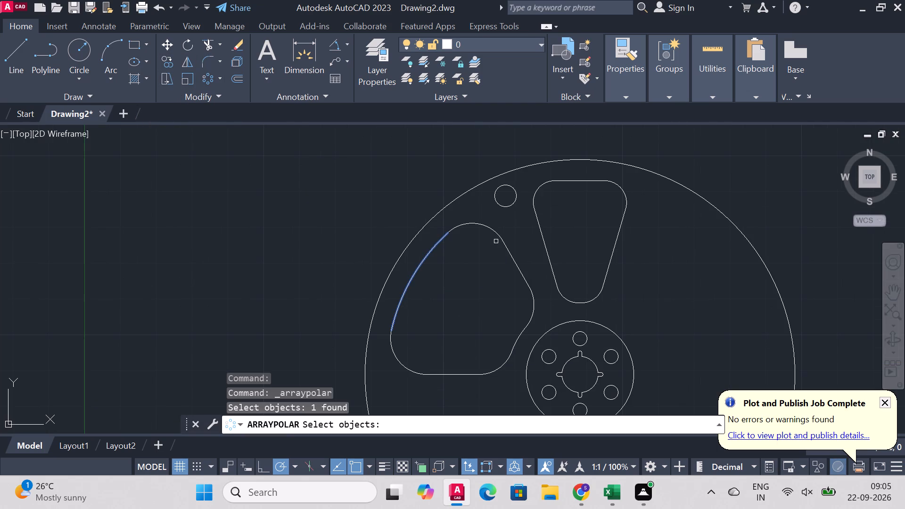
left_click(476, 226)
left_click(517, 257)
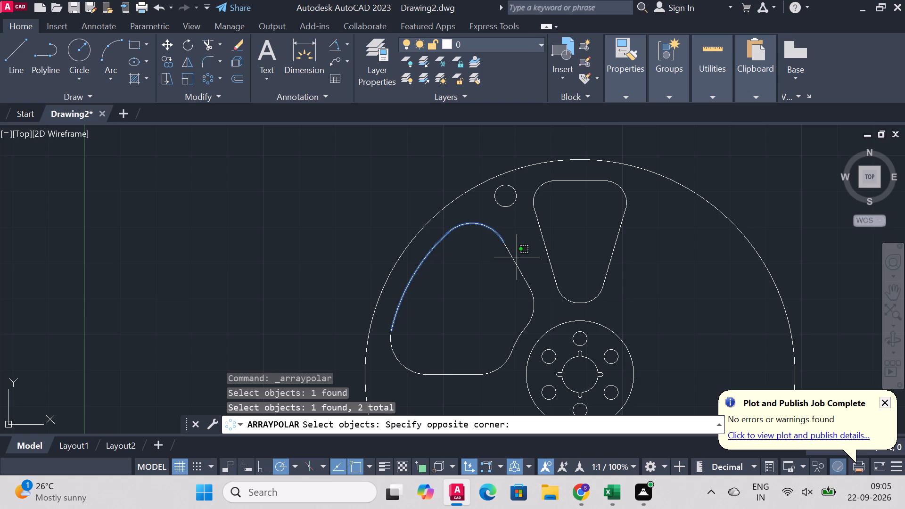
left_click(512, 265)
left_click(526, 325)
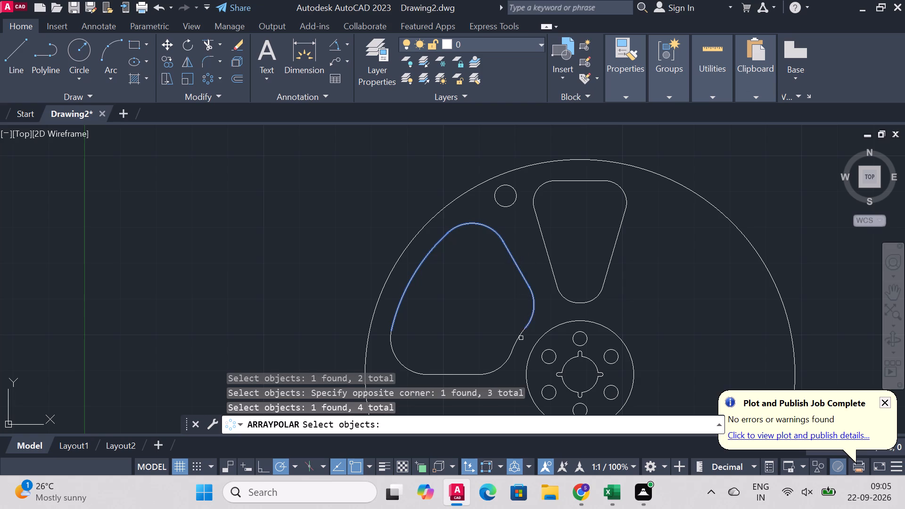
left_click(518, 338)
scroll(515, 288, "down", 3)
scroll(515, 322, "up", 2)
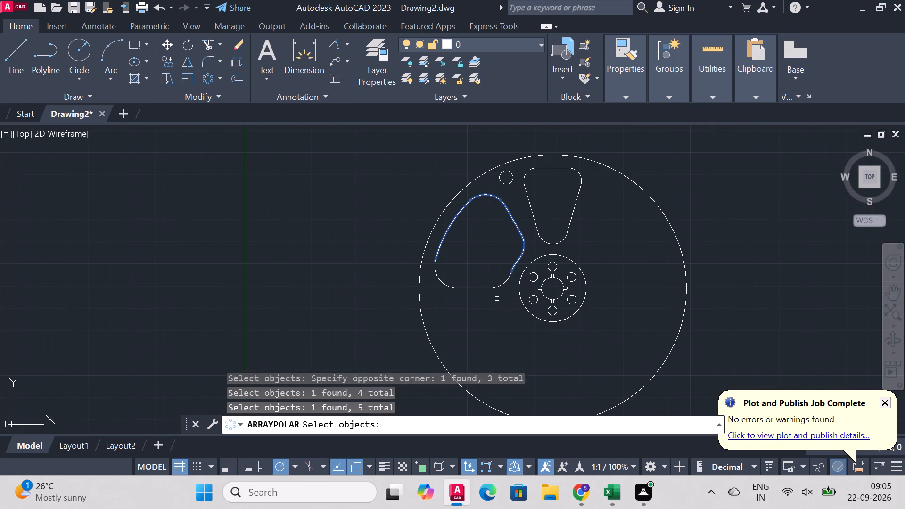
left_click(488, 289)
left_click(502, 286)
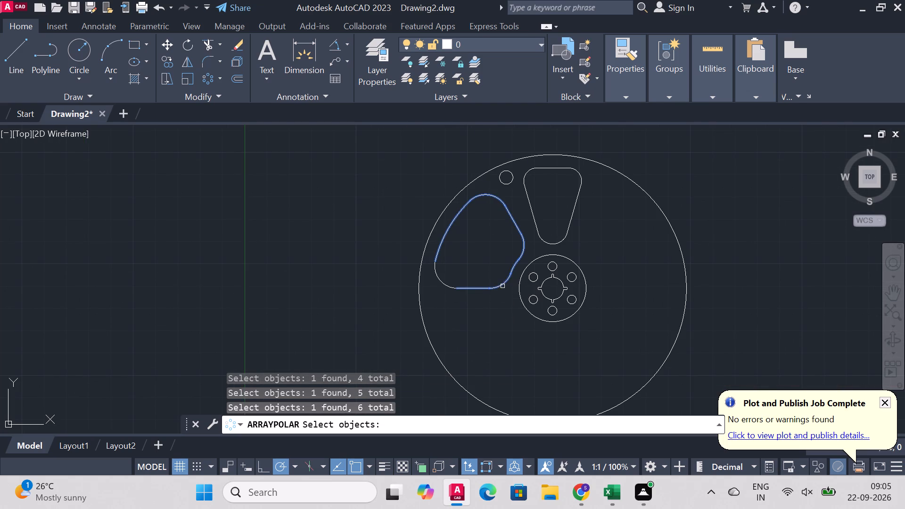
left_click(437, 277)
right_click(697, 192)
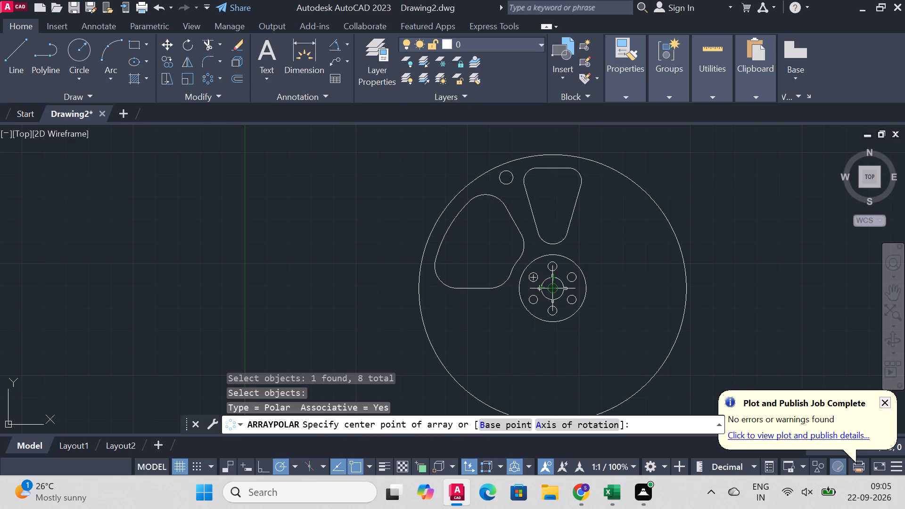
left_click(552, 288)
Set the cutout's polar array to 3 items and finish the array.
left_click_drag(164, 48, 54, 56)
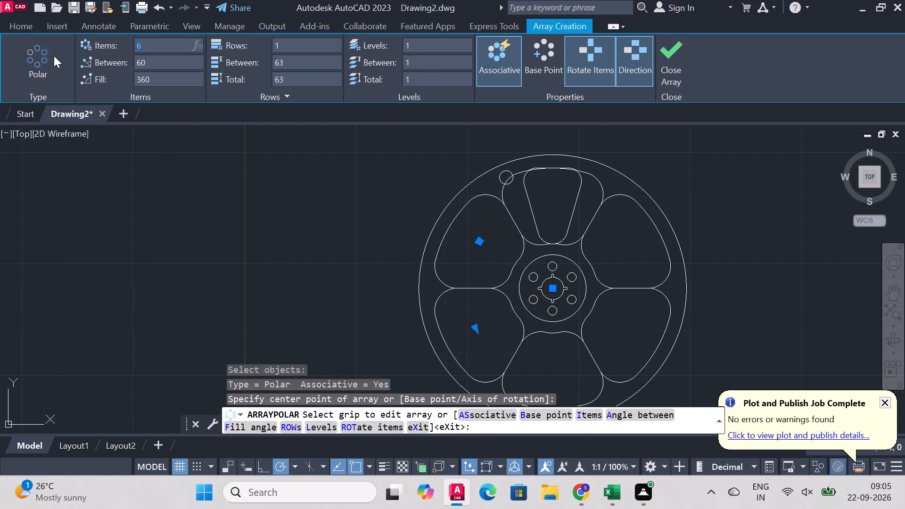
key("3")
key("Return")
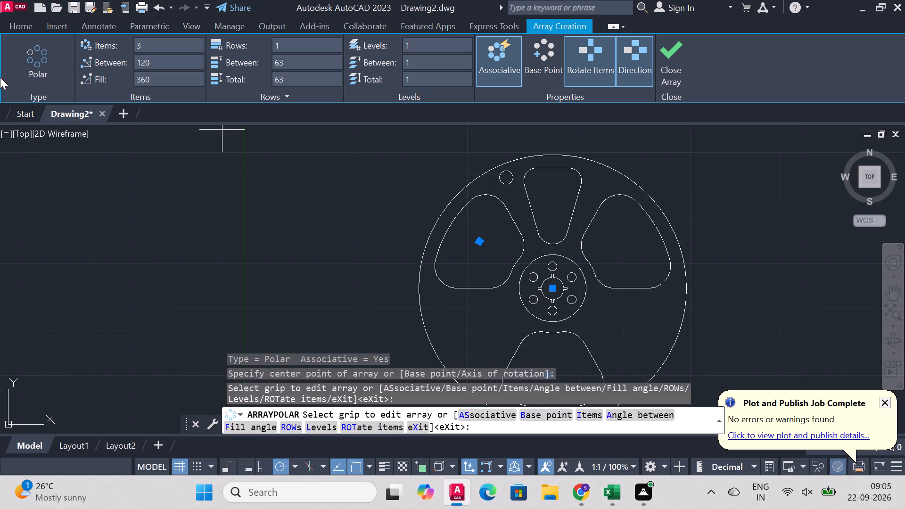
right_click(749, 199)
left_click(776, 183)
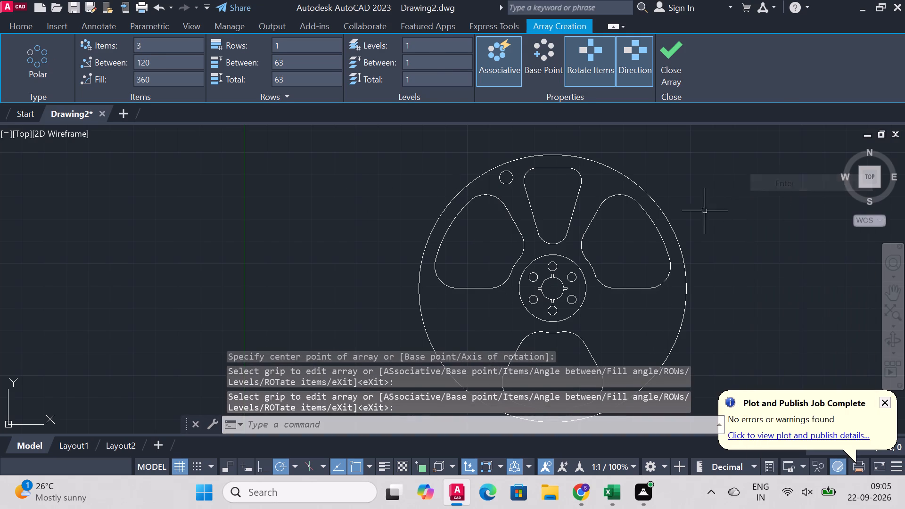
Create a polar array of the tapered spoke's complete closed outline about the hub's centre.
right_click(794, 222)
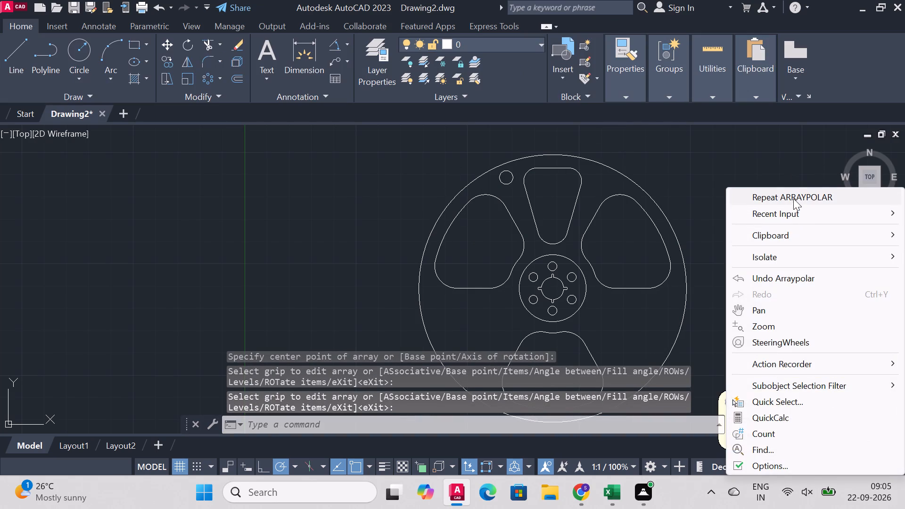
left_click(793, 198)
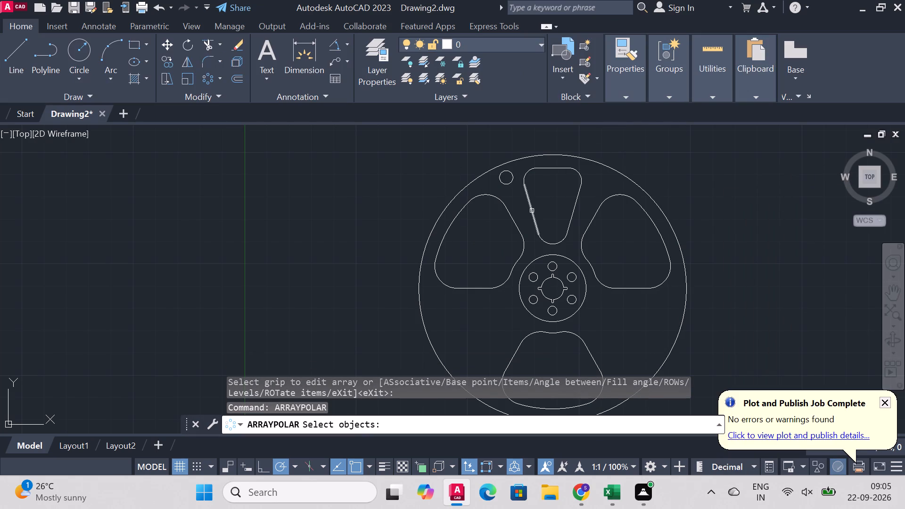
left_click(532, 211)
left_click(545, 243)
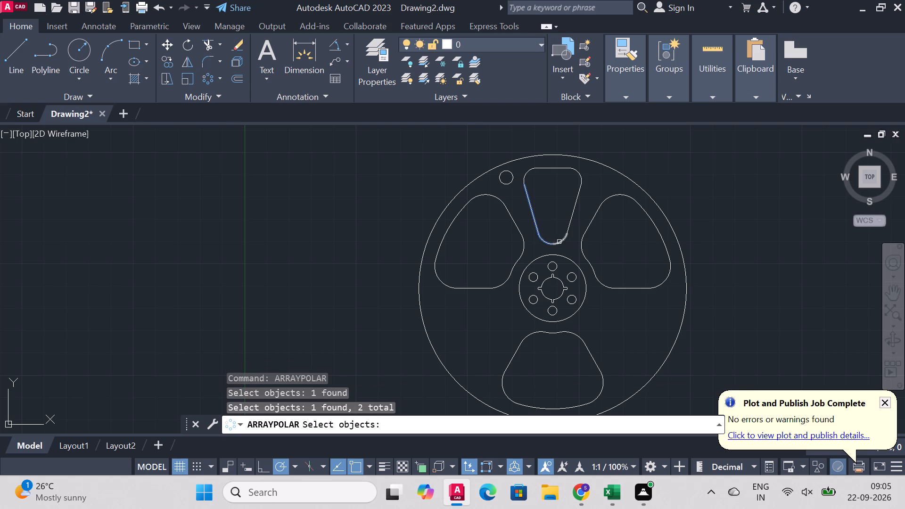
left_click(559, 242)
left_click(570, 215)
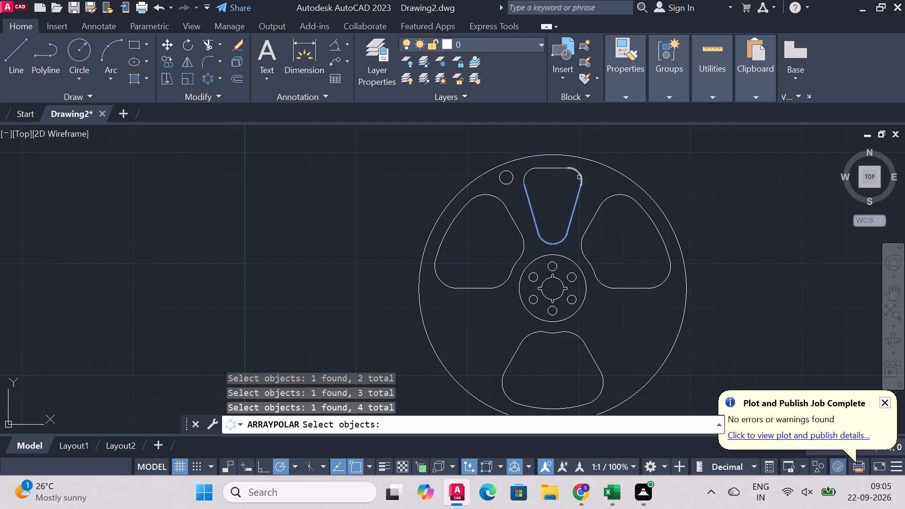
left_click(580, 177)
left_click(561, 169)
left_click(544, 169)
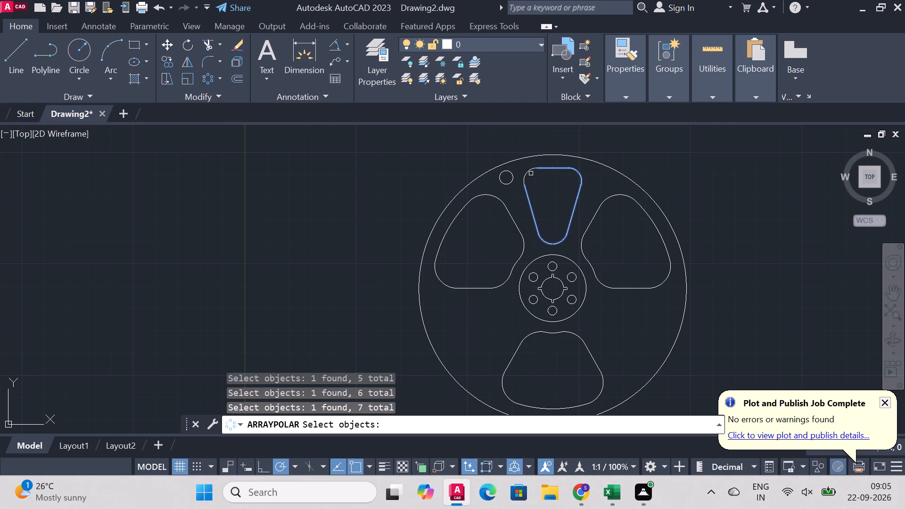
left_click(528, 173)
right_click(704, 185)
left_click(553, 287)
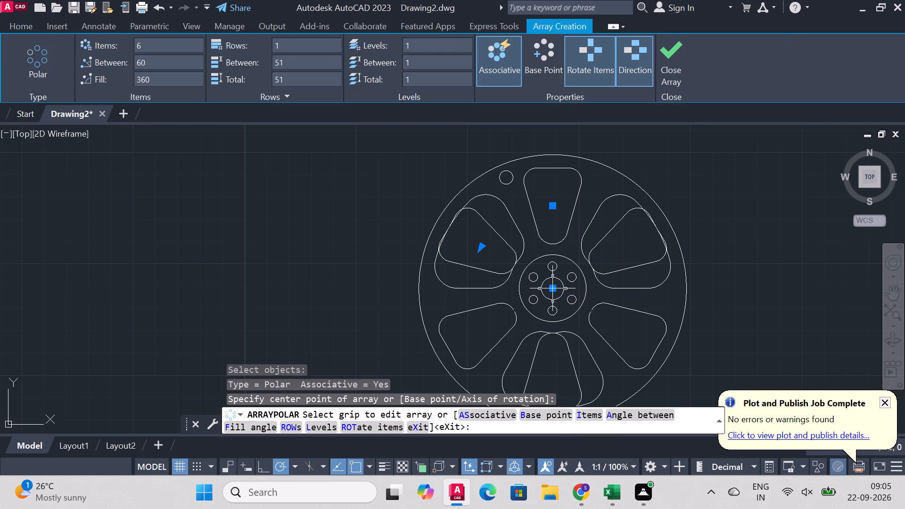
Set the tapered outline's polar array to 3 items and finish the array.
left_click_drag(157, 51, 99, 58)
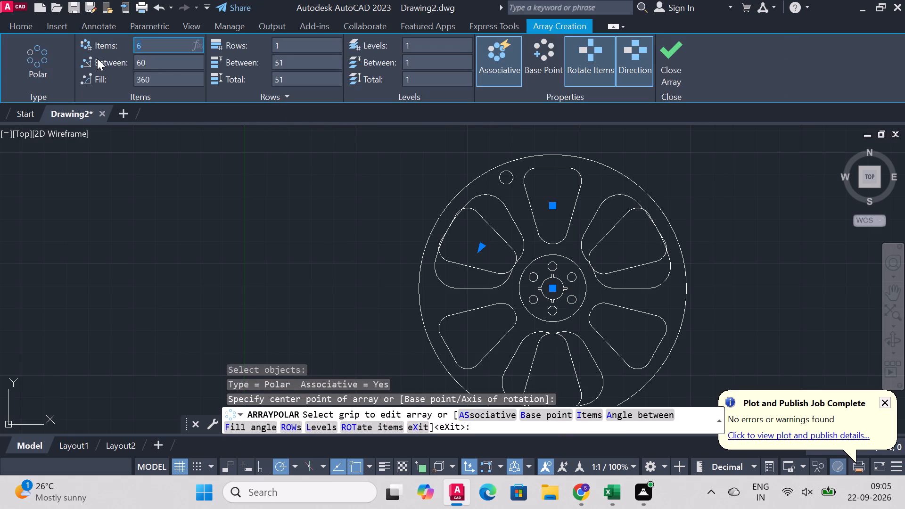
key("3")
key("Return")
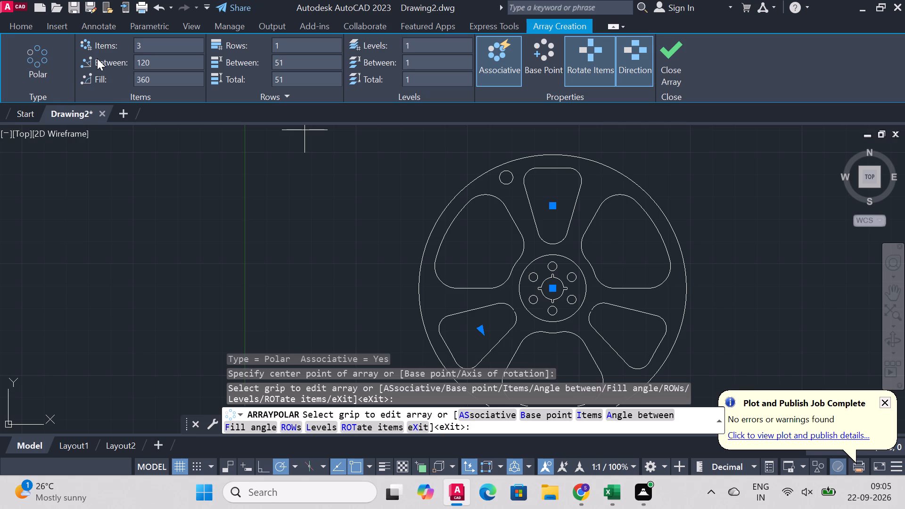
left_click(659, 56)
left_click(675, 56)
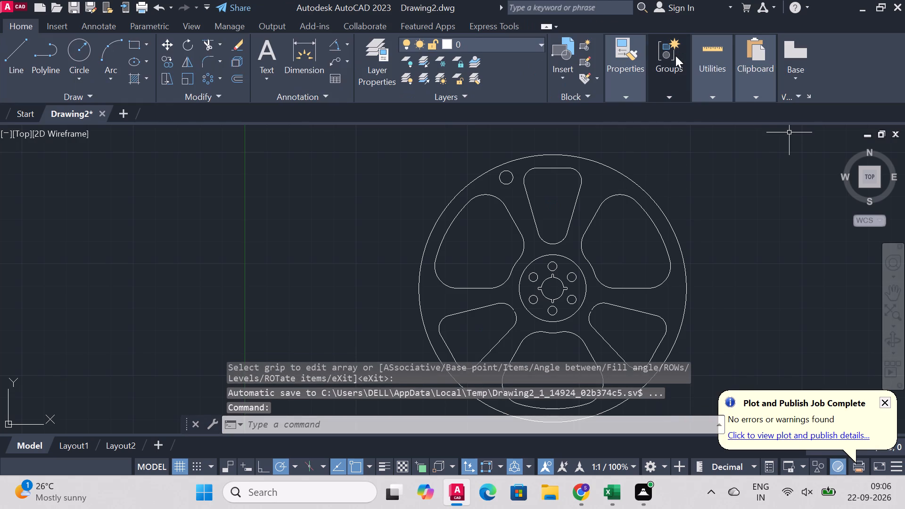
left_click(675, 56)
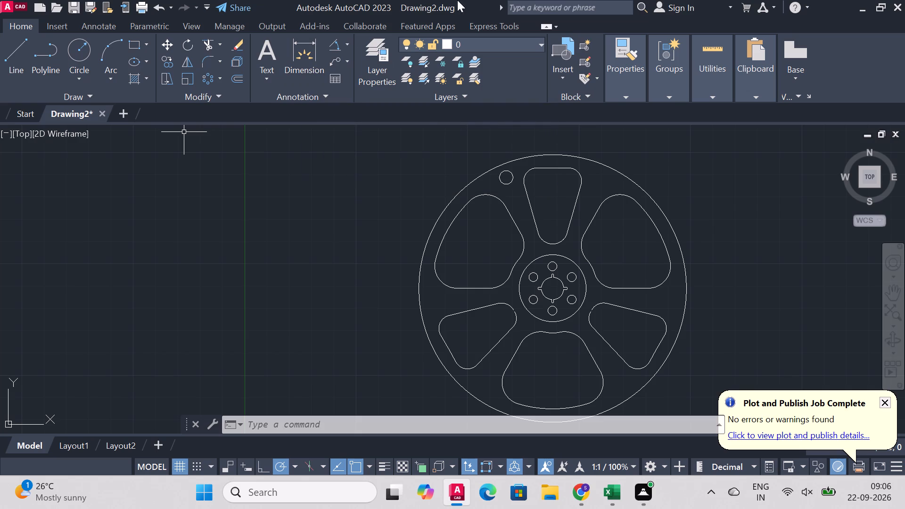
Create a polar array of the small circle near the wheel's rim about the hub's centre.
left_click(202, 80)
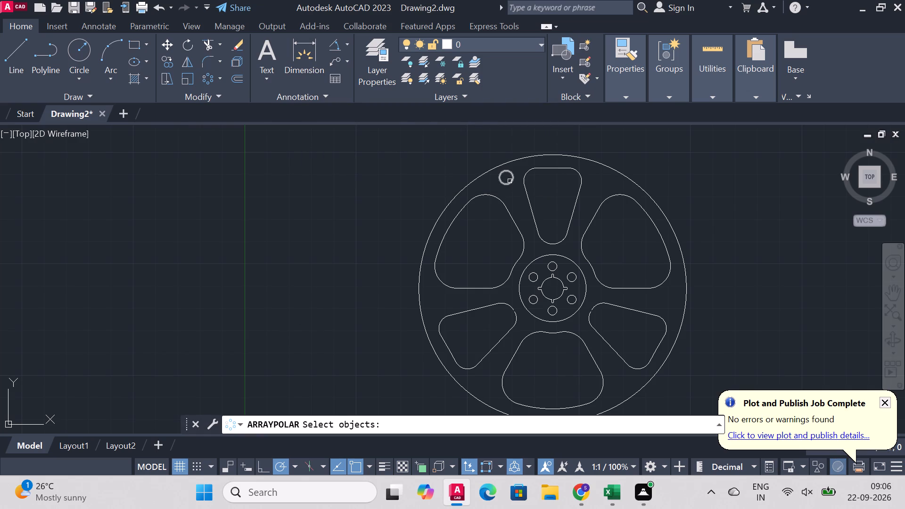
left_click(510, 181)
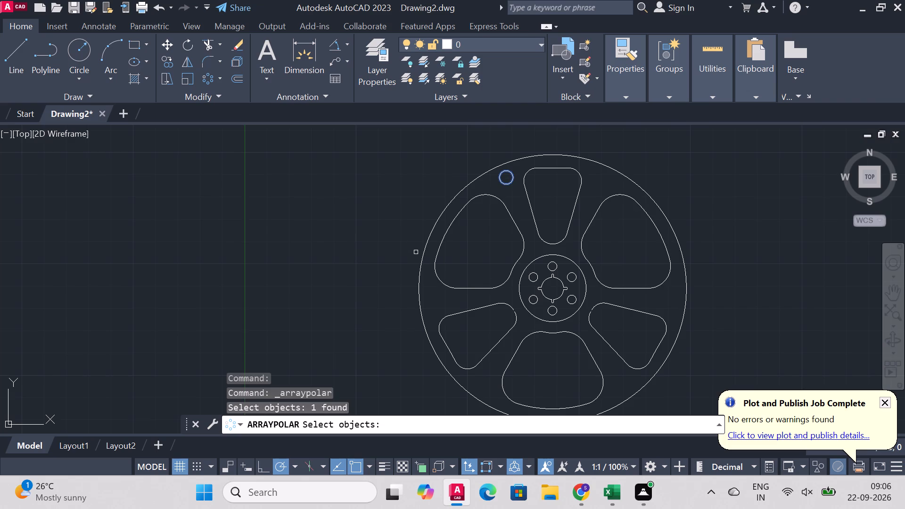
right_click(359, 253)
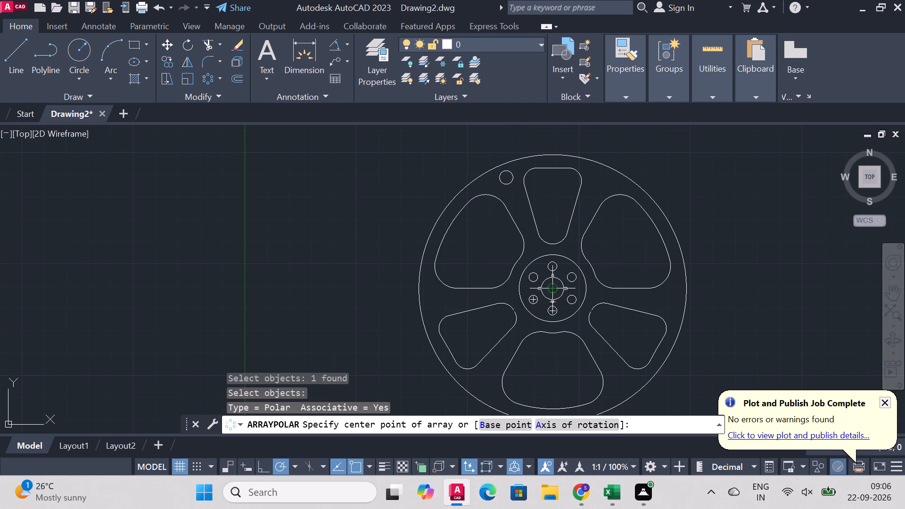
left_click(553, 290)
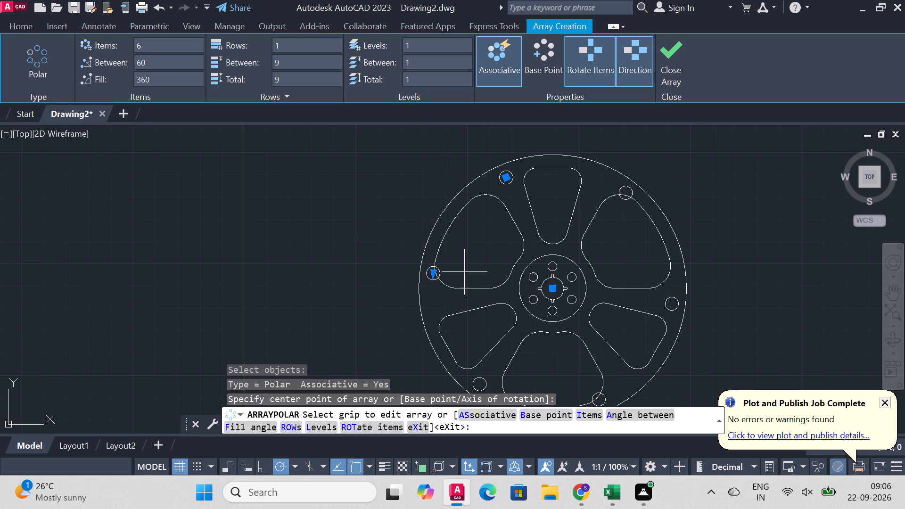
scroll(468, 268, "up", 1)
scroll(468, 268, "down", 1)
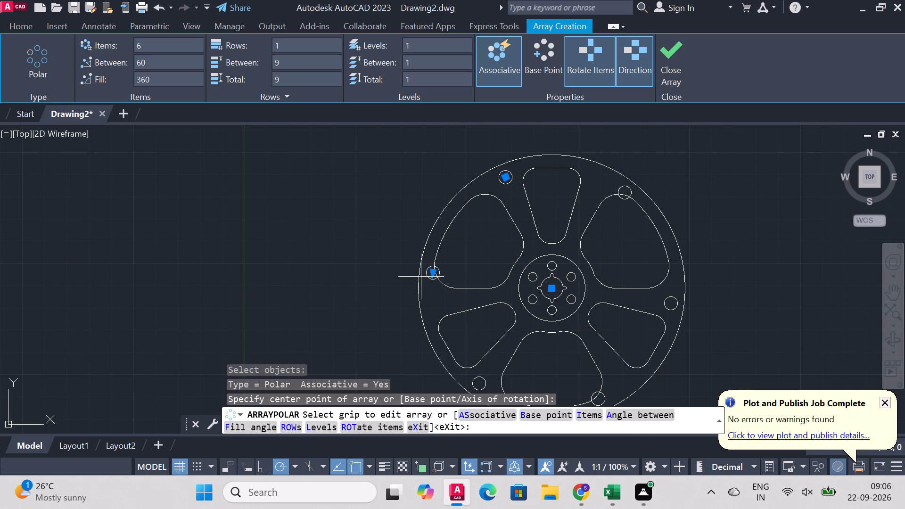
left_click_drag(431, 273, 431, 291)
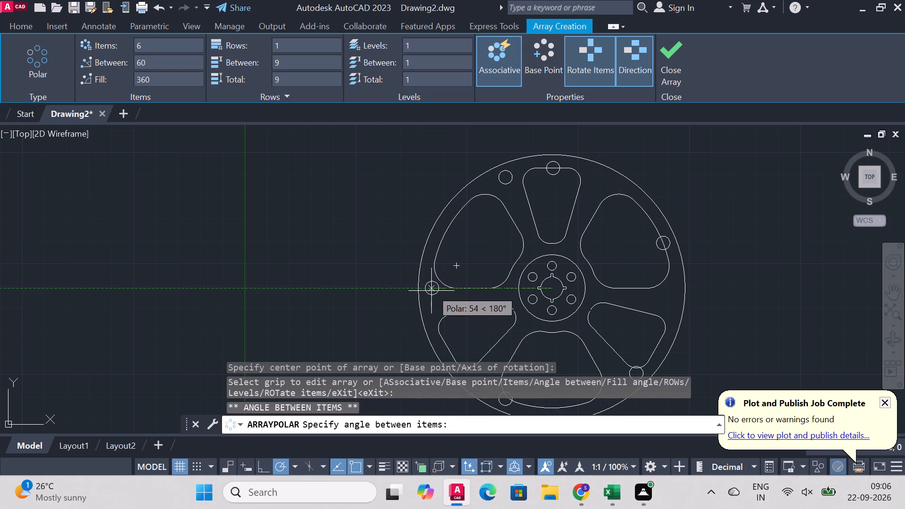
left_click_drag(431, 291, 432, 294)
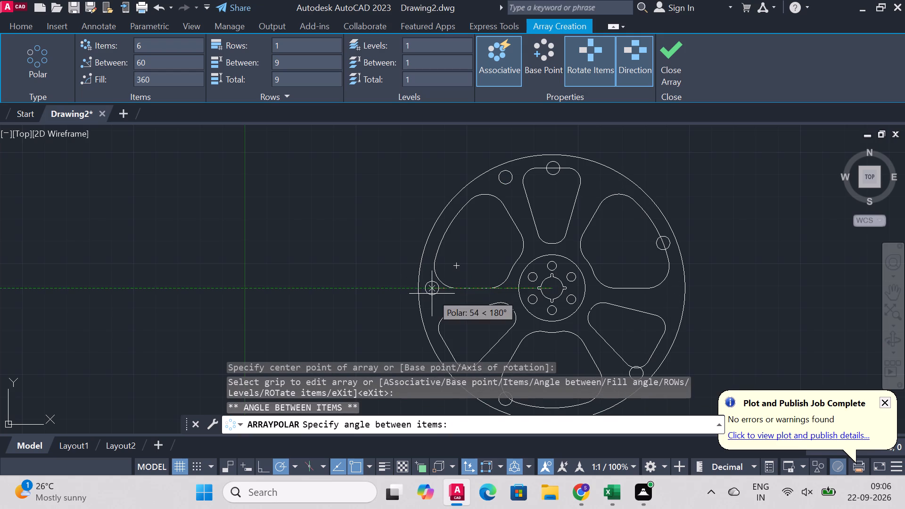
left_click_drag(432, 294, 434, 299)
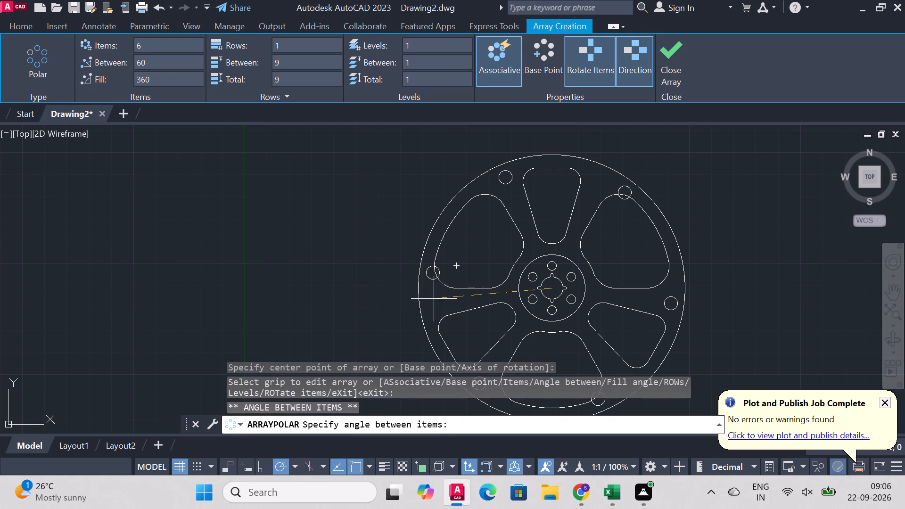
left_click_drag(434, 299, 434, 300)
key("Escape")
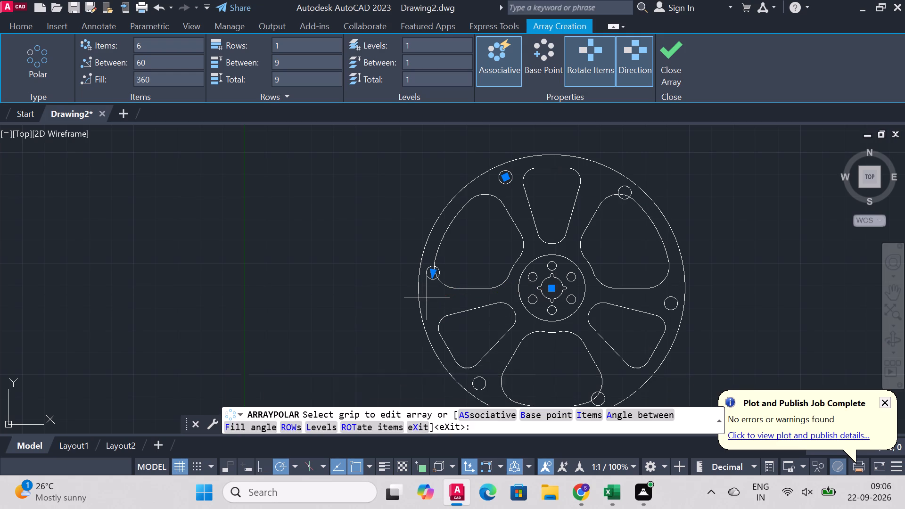
Set the small rim circle's polar array to 3 items and finish the array.
scroll(427, 297, "up", 1)
scroll(529, 245, "down", 1)
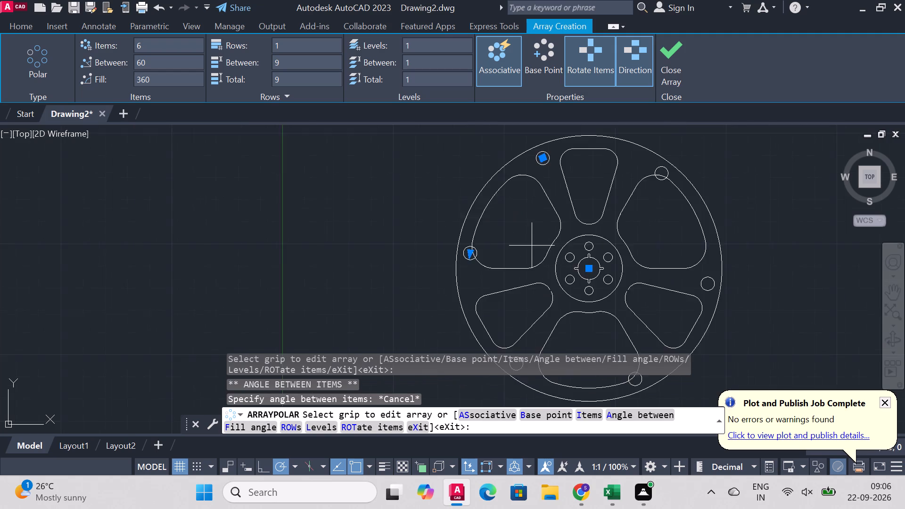
scroll(532, 246, "down", 1)
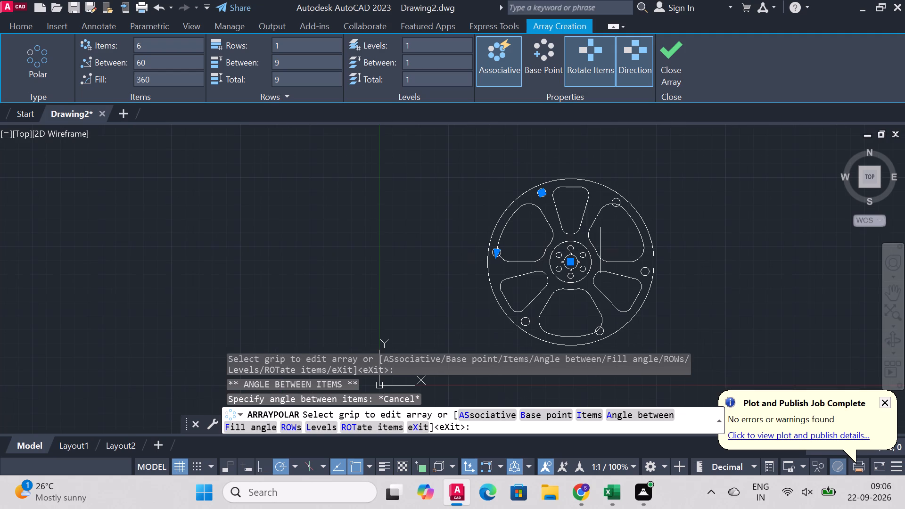
left_click(144, 47)
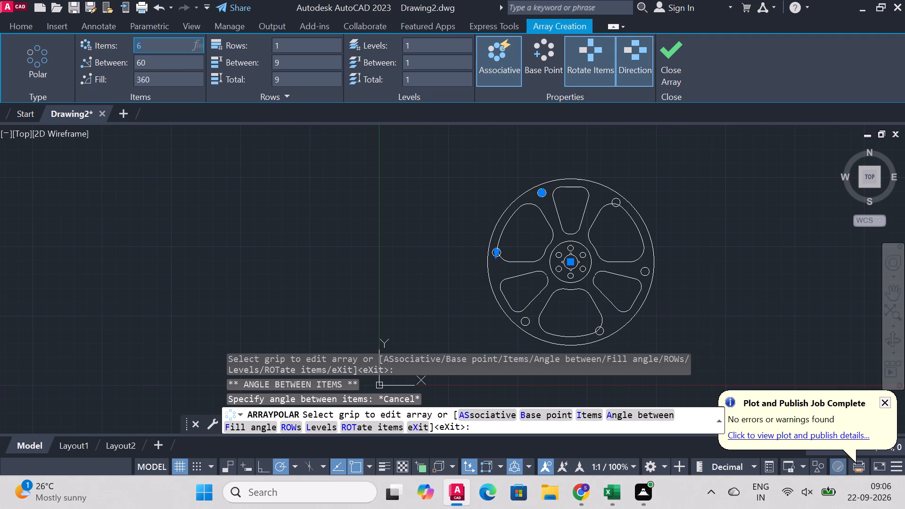
key("3")
key("Return")
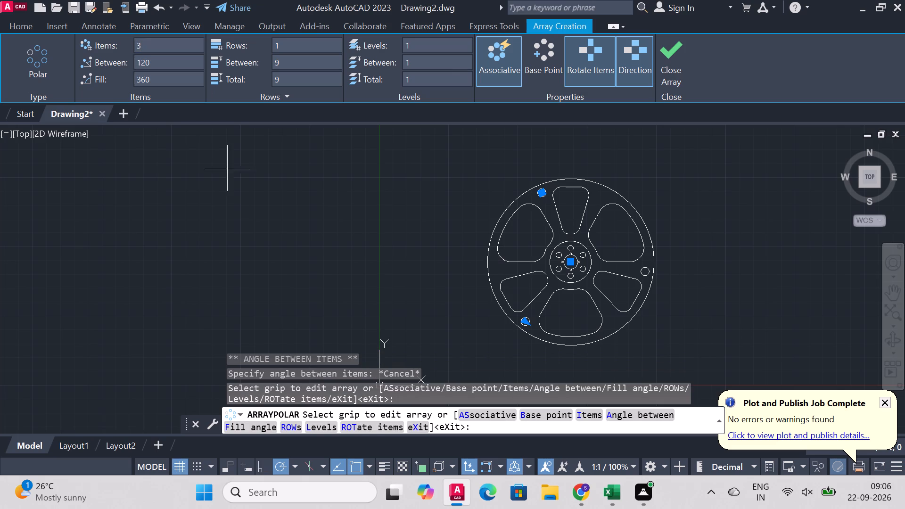
left_click(719, 216)
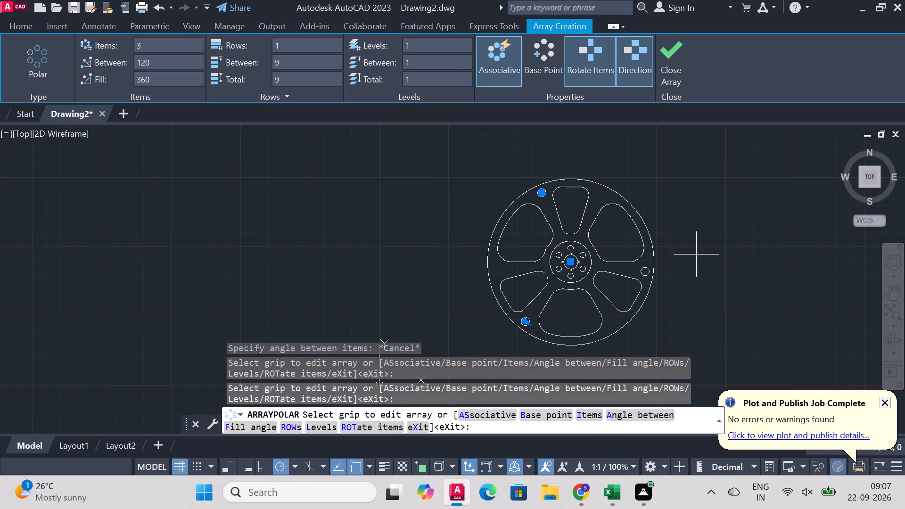
key("Escape")
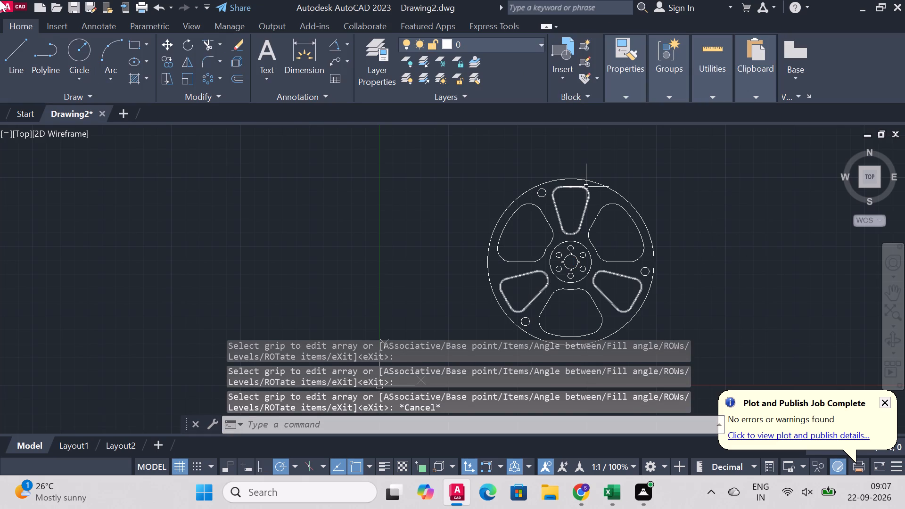
Mirror the array of small rim circles about the vertical line through the hub's centre, keeping the source objects.
left_click(11, 46)
scroll(645, 250, "up", 1)
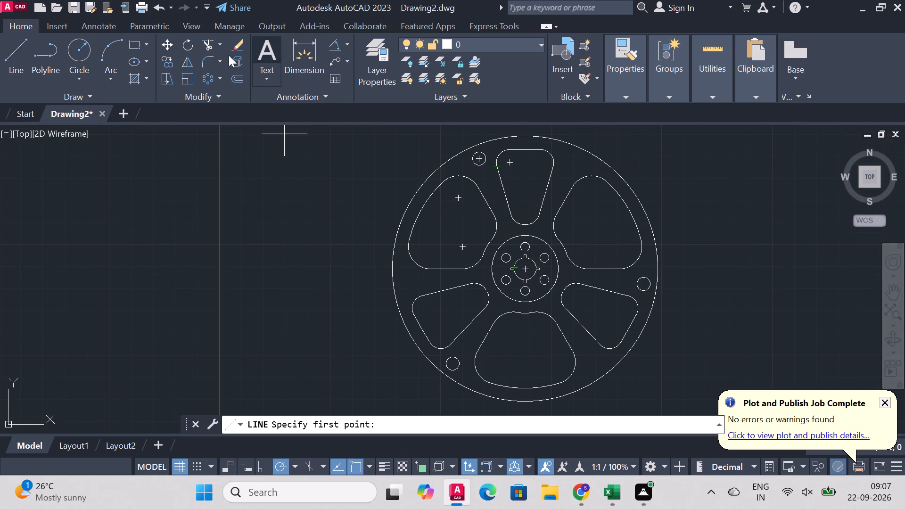
left_click(187, 60)
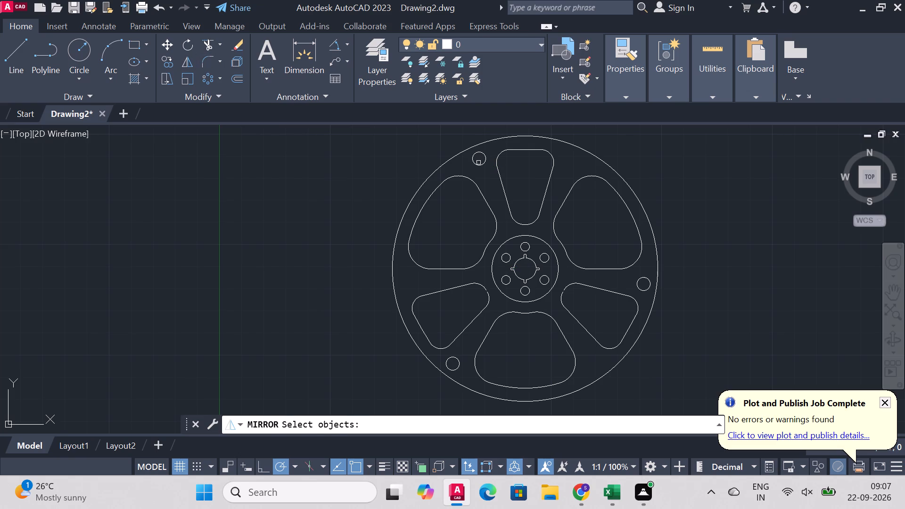
left_click(479, 166)
right_click(715, 166)
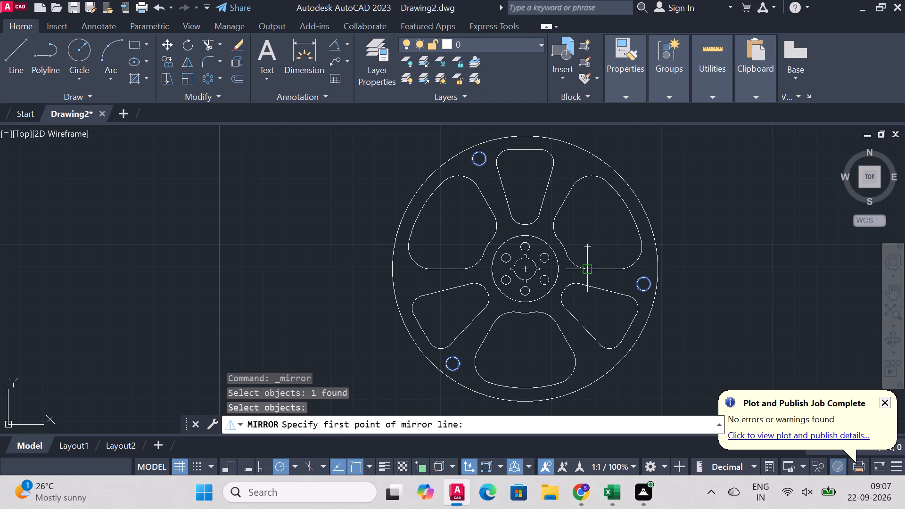
left_click(525, 268)
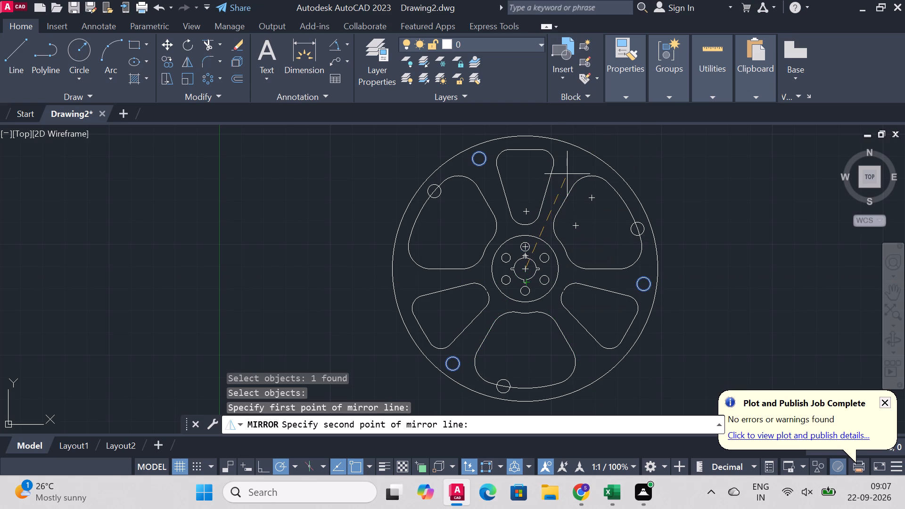
left_click(527, 172)
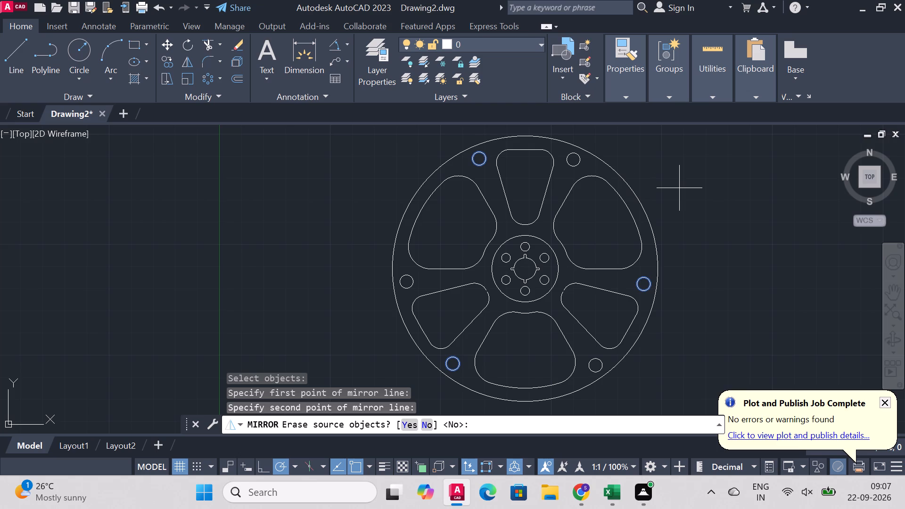
type("no")
key("Return")
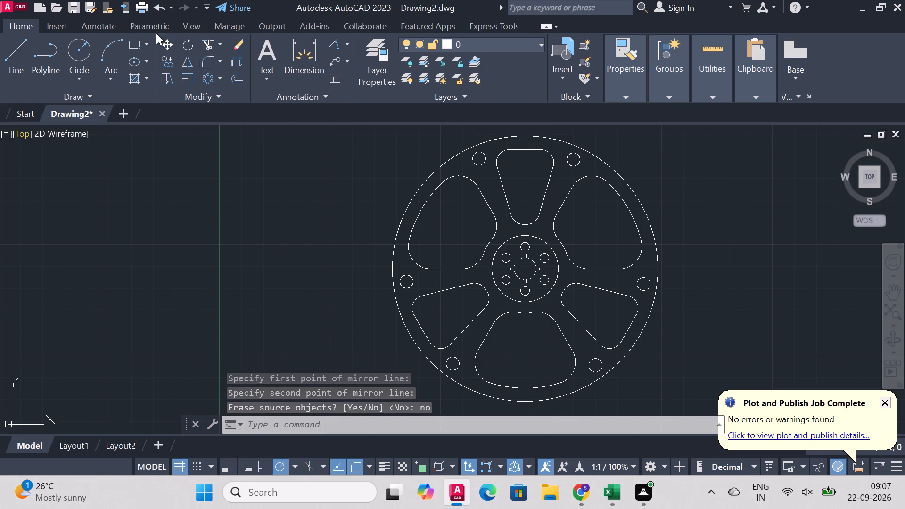
Add radius dimensions to the upper-right large cutout's arc facing the hub and the top tapered opening's upper-right corner.
left_click(305, 56)
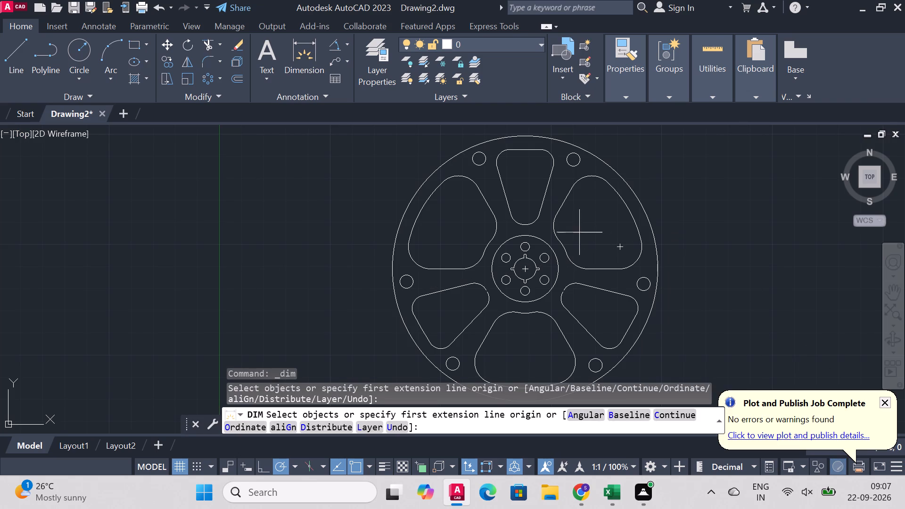
scroll(570, 229, "up", 3)
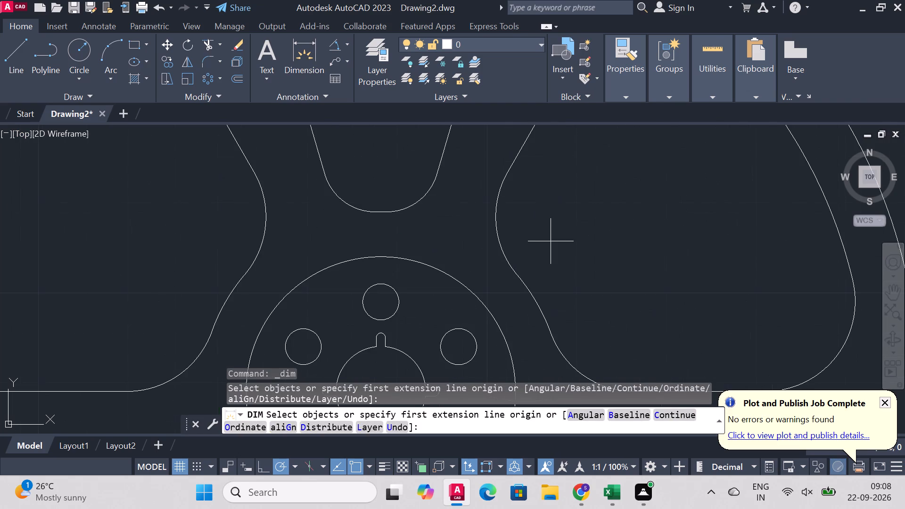
left_click(500, 234)
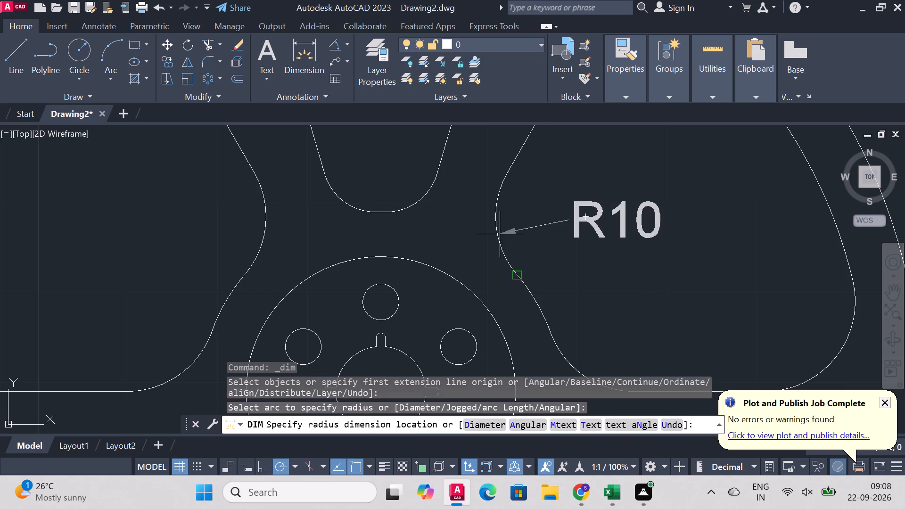
left_click(502, 230)
scroll(646, 239, "down", 3)
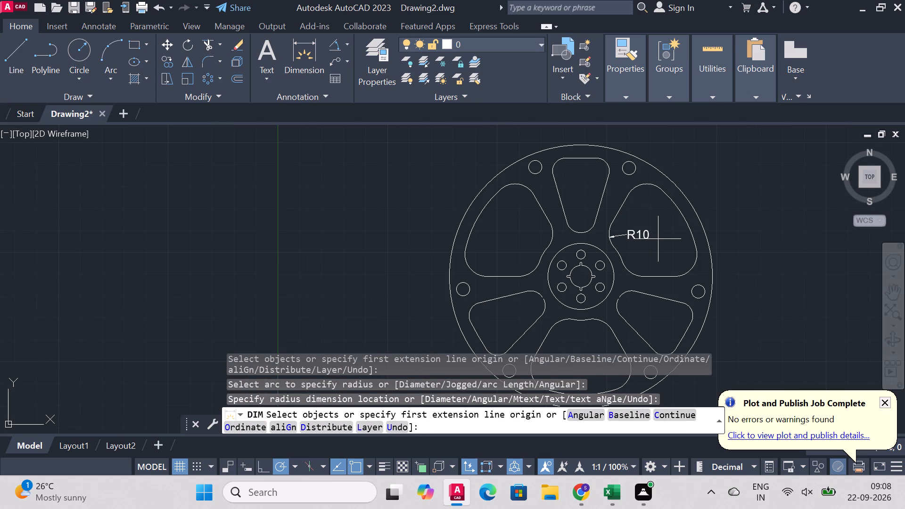
scroll(614, 217, "down", 2)
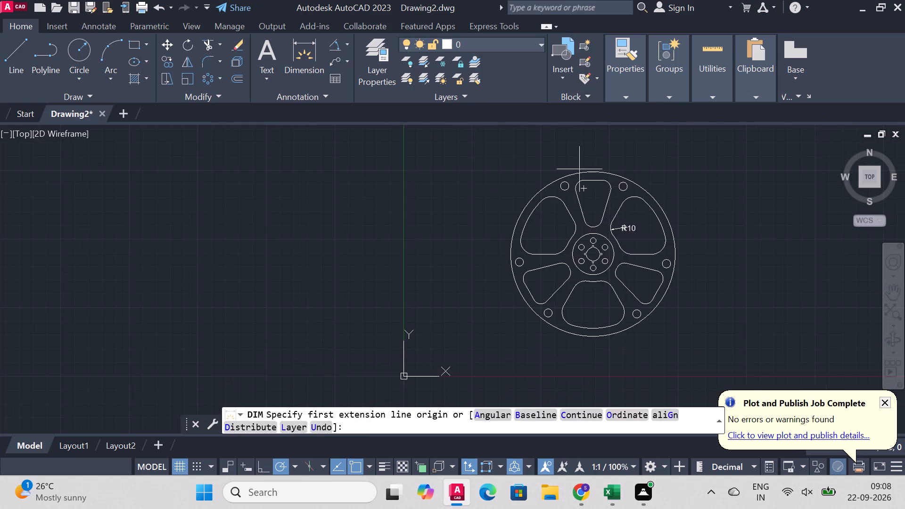
scroll(573, 151, "up", 3)
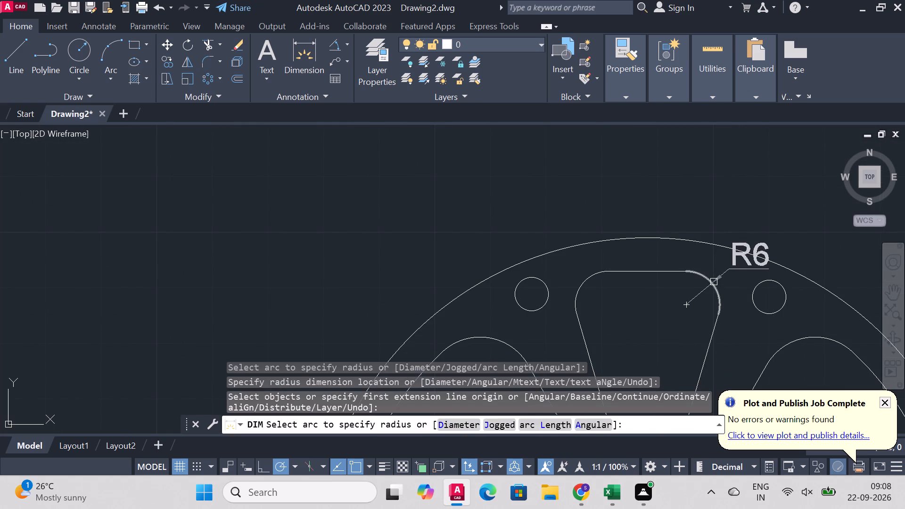
left_click(714, 282)
left_click(761, 251)
Dimension the diameter of the small rim circle at the wheel's upper left, placing the text outside the rim.
scroll(699, 289, "down", 3)
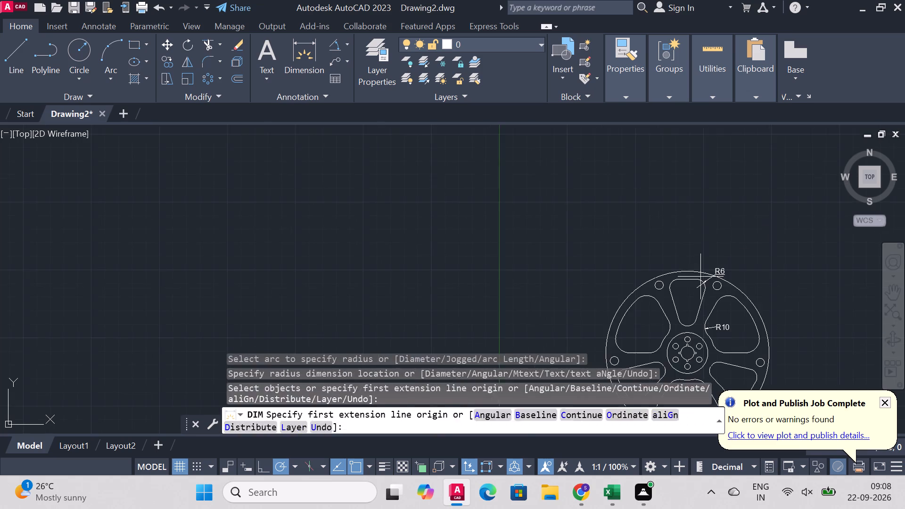
scroll(709, 333, "up", 2)
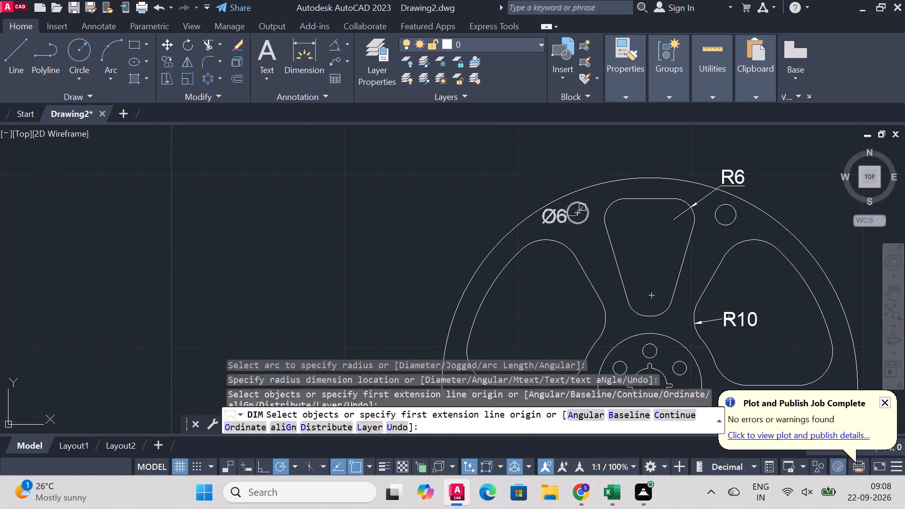
left_click(574, 203)
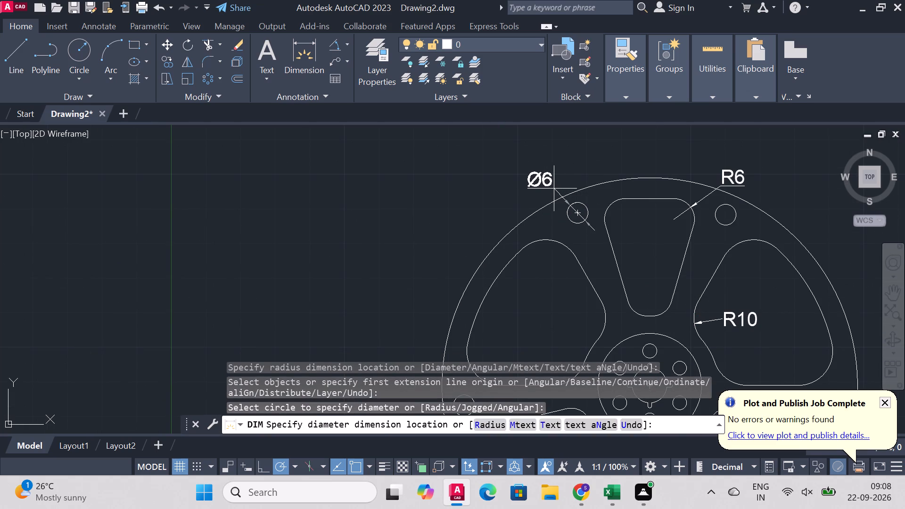
left_click(554, 189)
Dimension the upper-left large cutout's outer arc radius and the wheel's outer diameter, placing both texts outside the rim on the left.
scroll(635, 213, "down", 3)
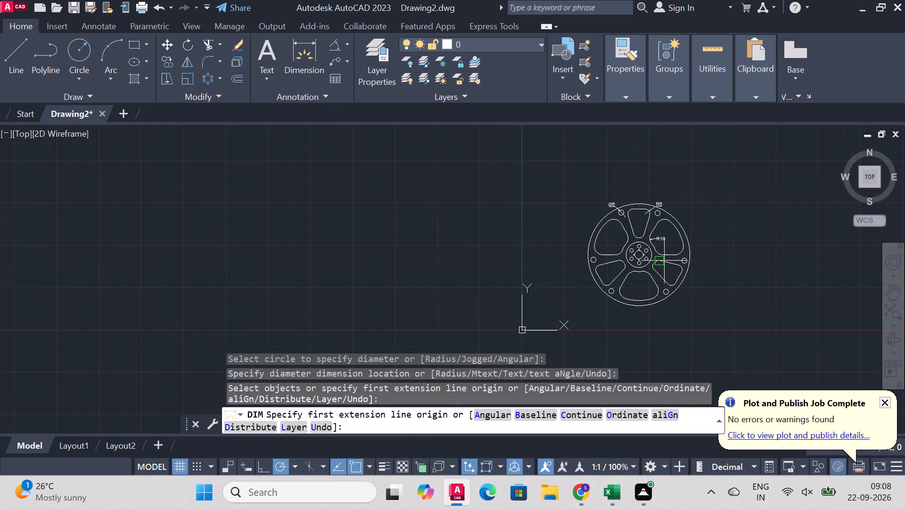
scroll(664, 261, "up", 2)
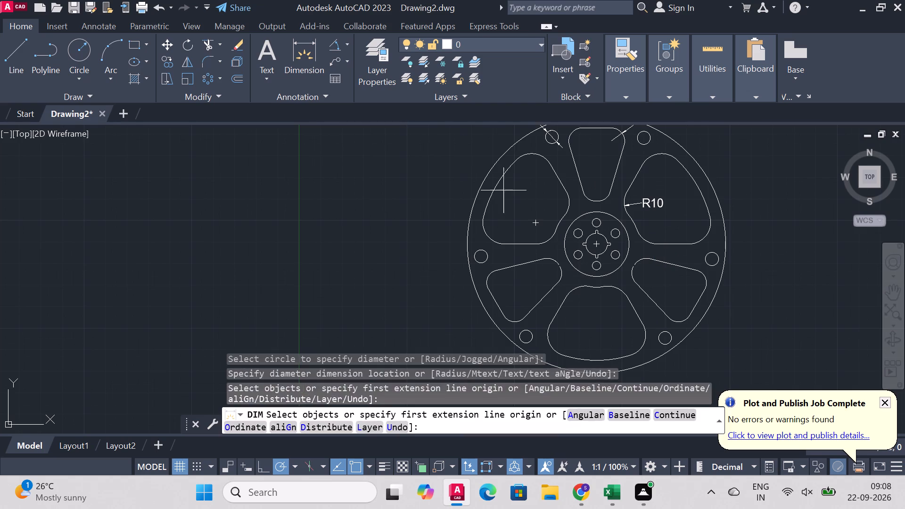
left_click(490, 190)
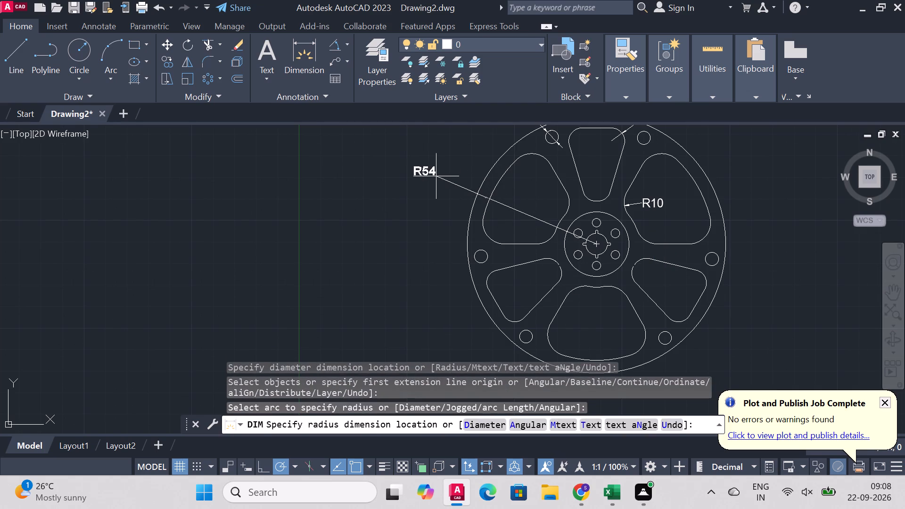
left_click(436, 177)
left_click(467, 219)
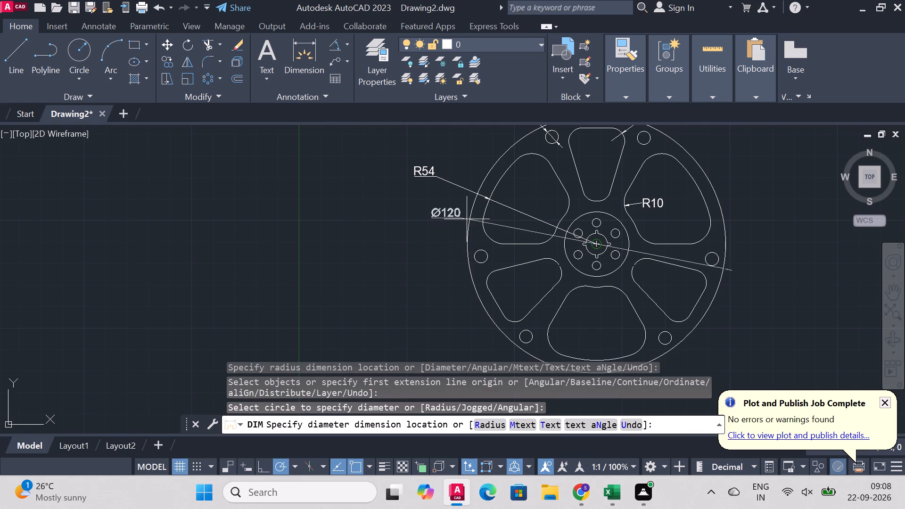
left_click(428, 196)
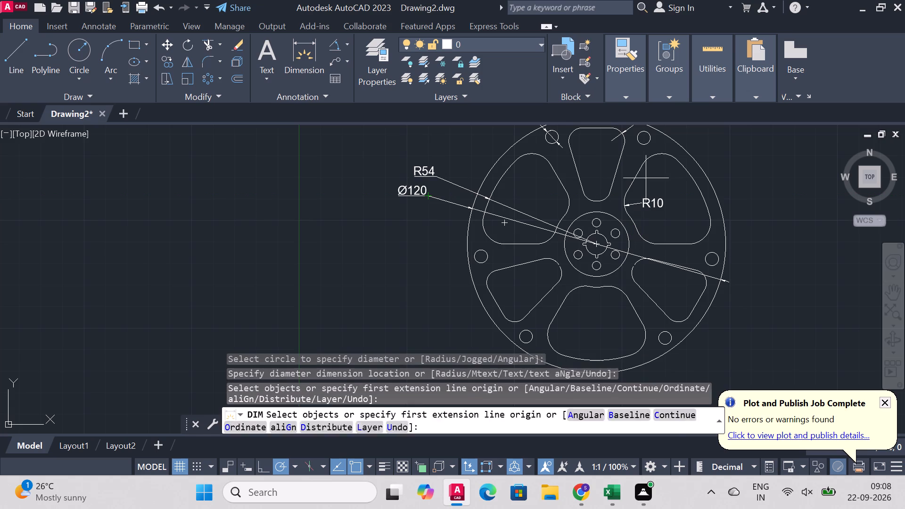
Dimension the diameter of the bottom hub hole, placing the text below it.
scroll(599, 269, "up", 2)
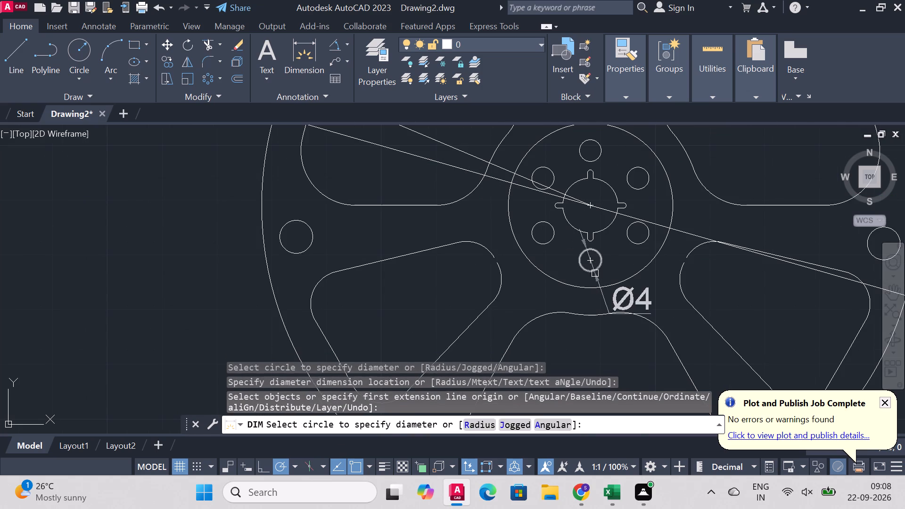
left_click(595, 273)
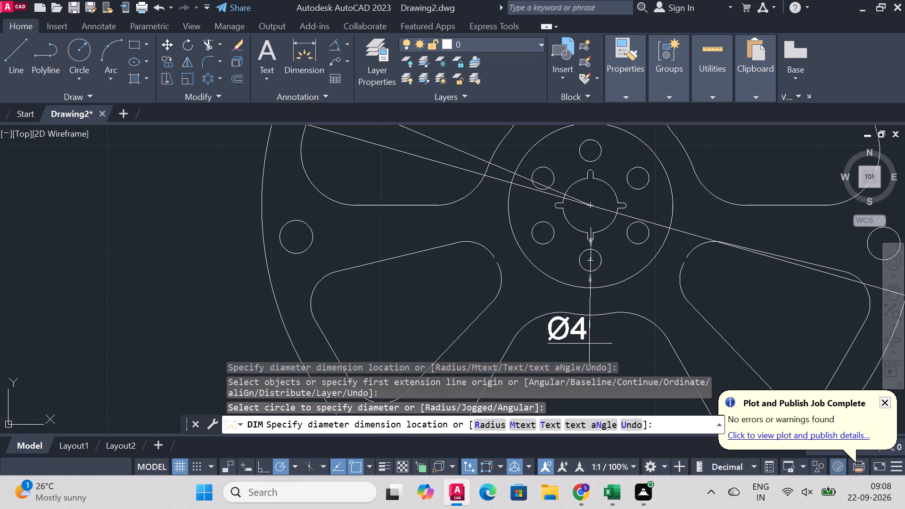
left_click(593, 344)
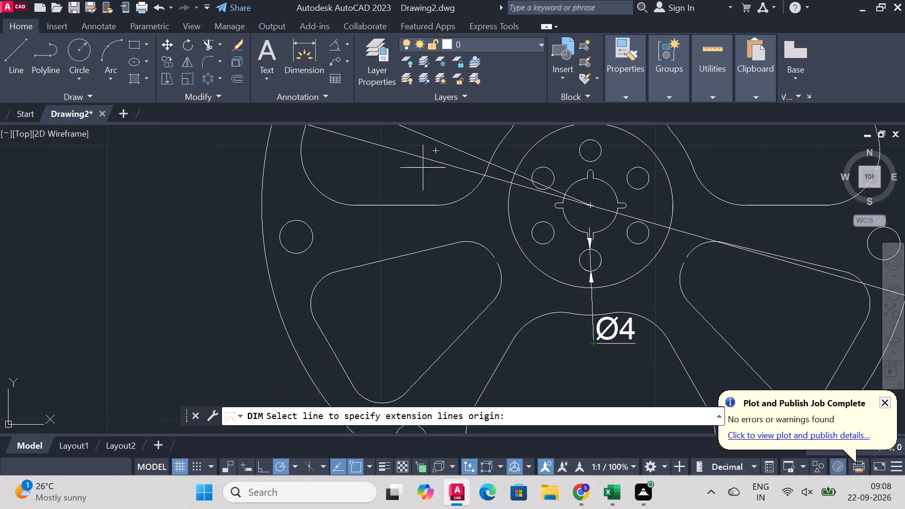
Draw a short line closing the gap in the lower-left tapered opening's rounded corner nearest the hub.
scroll(497, 236, "down", 2)
scroll(560, 238, "up", 2)
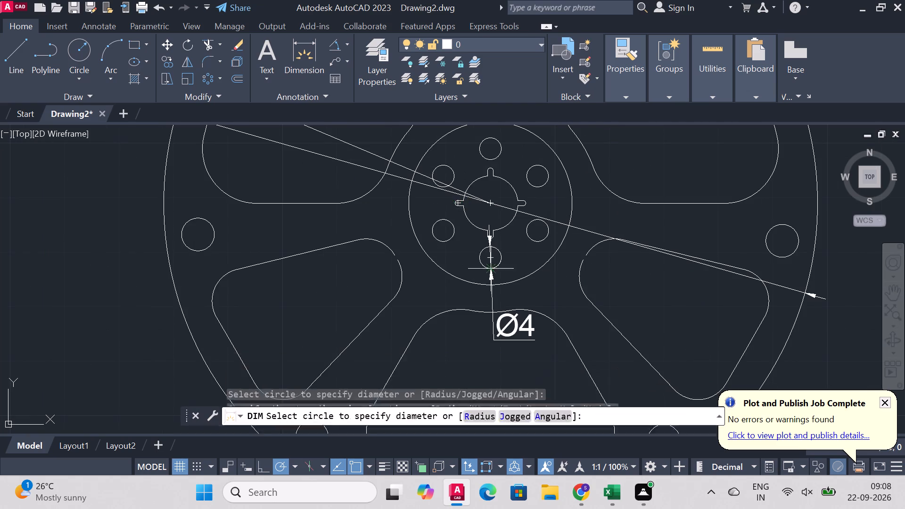
scroll(489, 272, "down", 2)
scroll(490, 268, "up", 2)
scroll(490, 268, "down", 2)
scroll(488, 172, "up", 3)
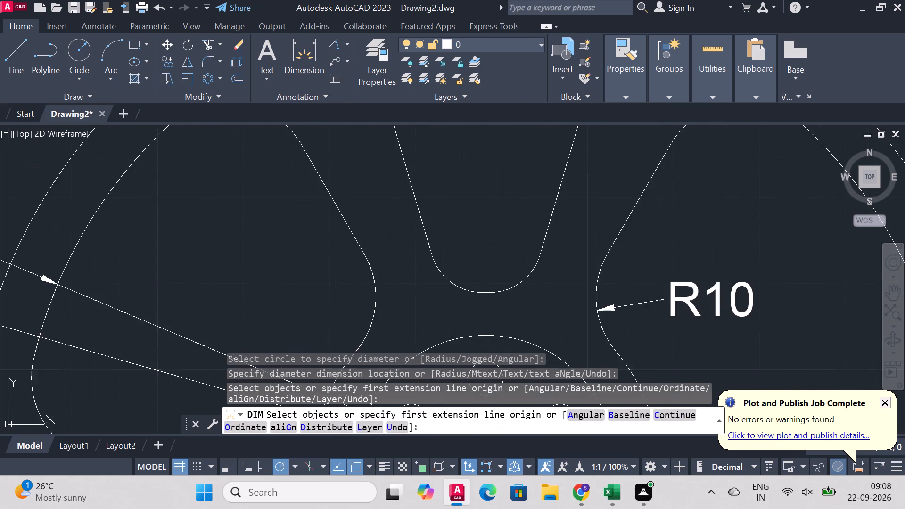
scroll(488, 172, "down", 5)
left_click(24, 47)
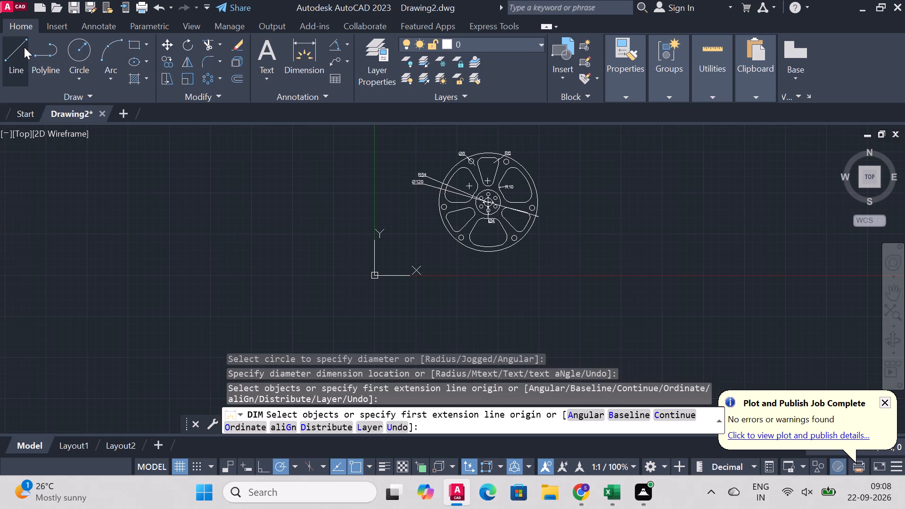
scroll(446, 333, "up", 3)
scroll(515, 195, "down", 7)
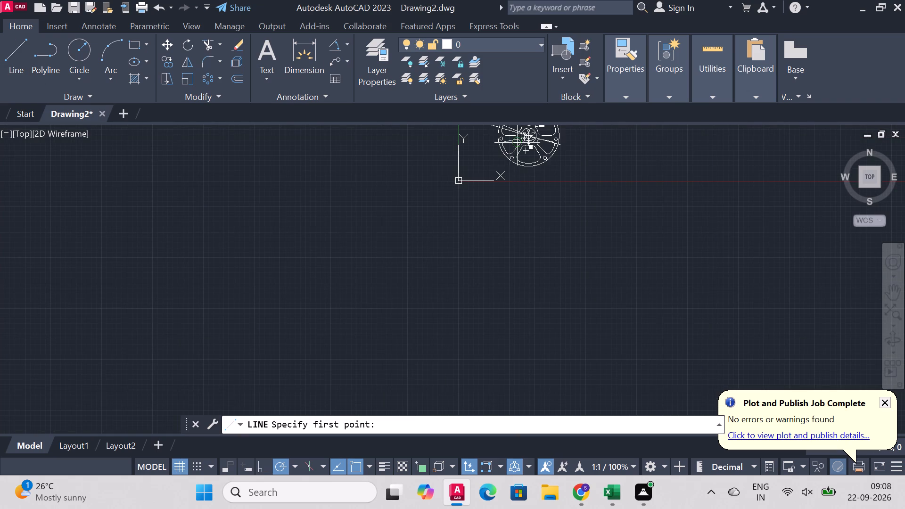
scroll(518, 140, "up", 10)
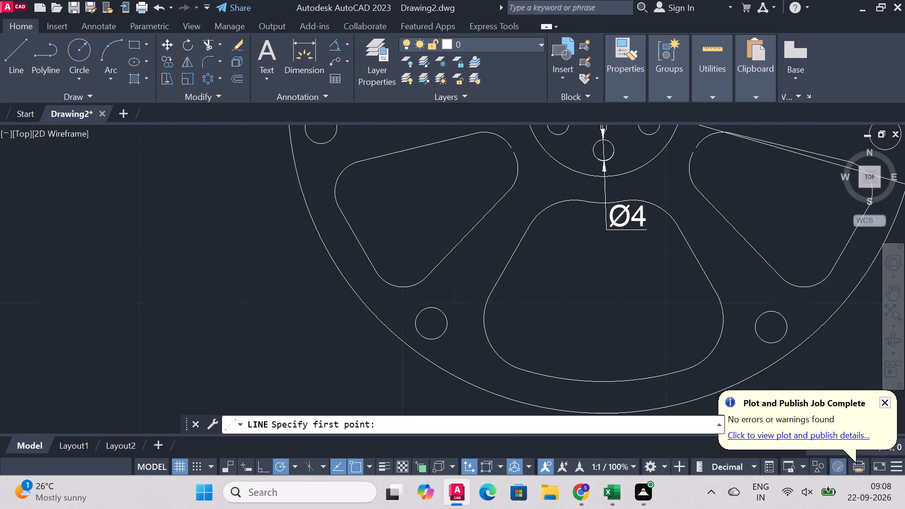
scroll(522, 156, "up", 1)
scroll(518, 148, "down", 2)
scroll(521, 109, "up", 2)
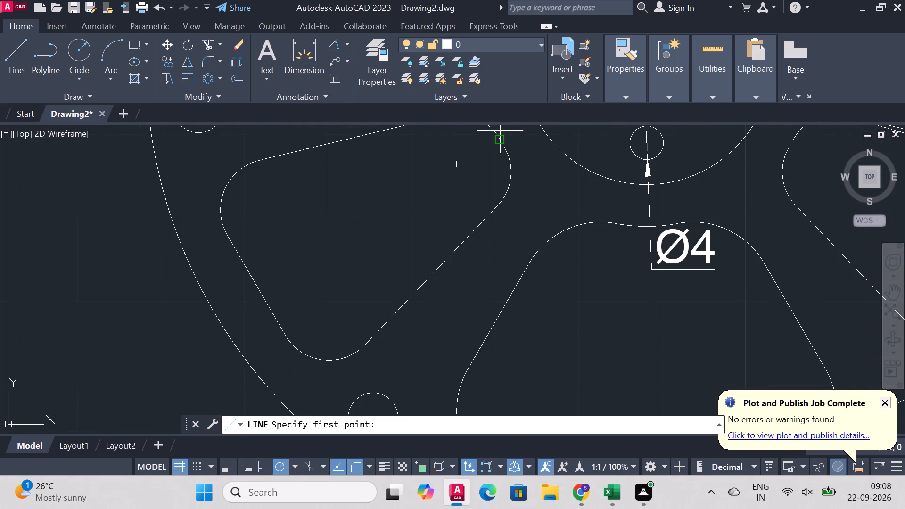
left_click(500, 136)
left_click(506, 149)
right_click(506, 147)
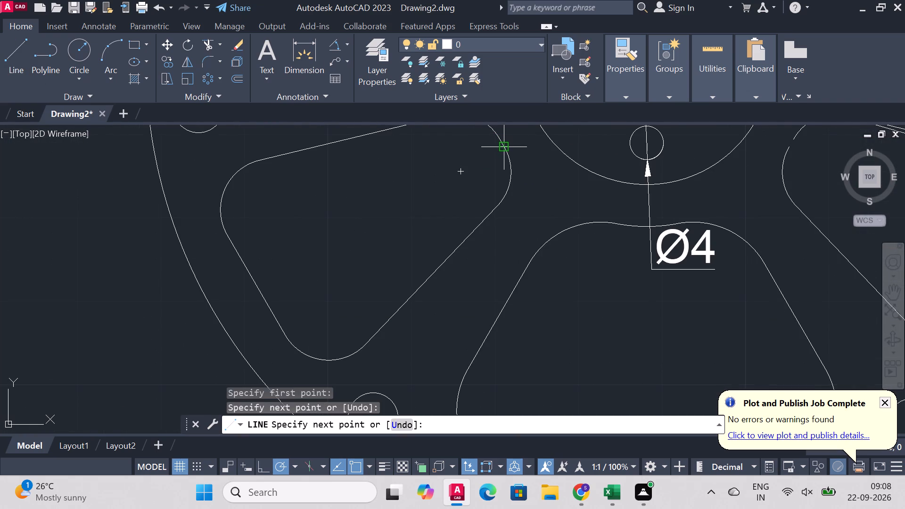
left_click(548, 162)
Draw a short line closing the gap in the lower-right tapered opening's rounded corner nearest the hub.
scroll(625, 223, "down", 5)
scroll(650, 191, "up", 4)
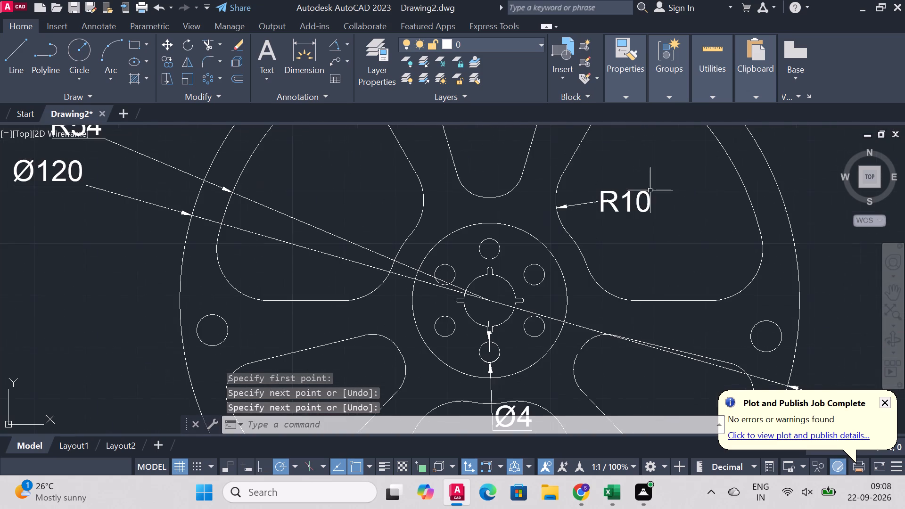
scroll(638, 335, "up", 2)
scroll(612, 341, "down", 3)
scroll(606, 356, "up", 3)
right_click(604, 342)
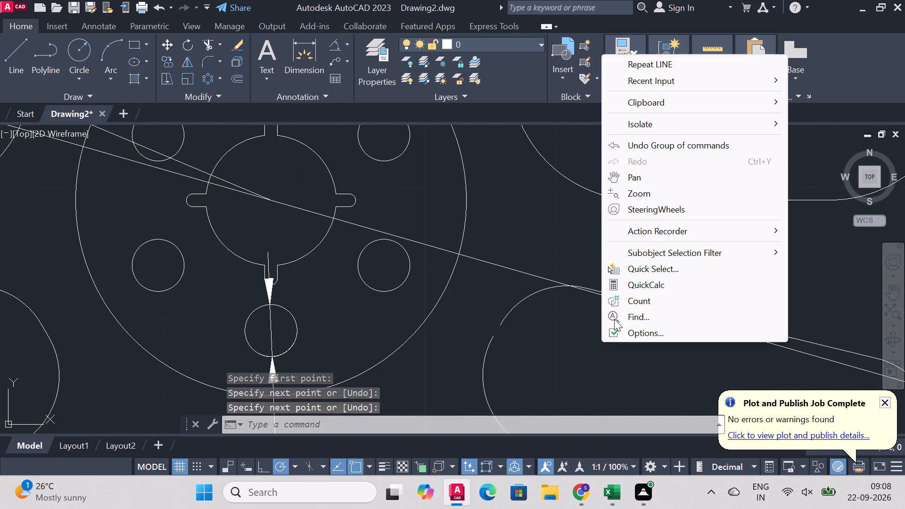
left_click(683, 65)
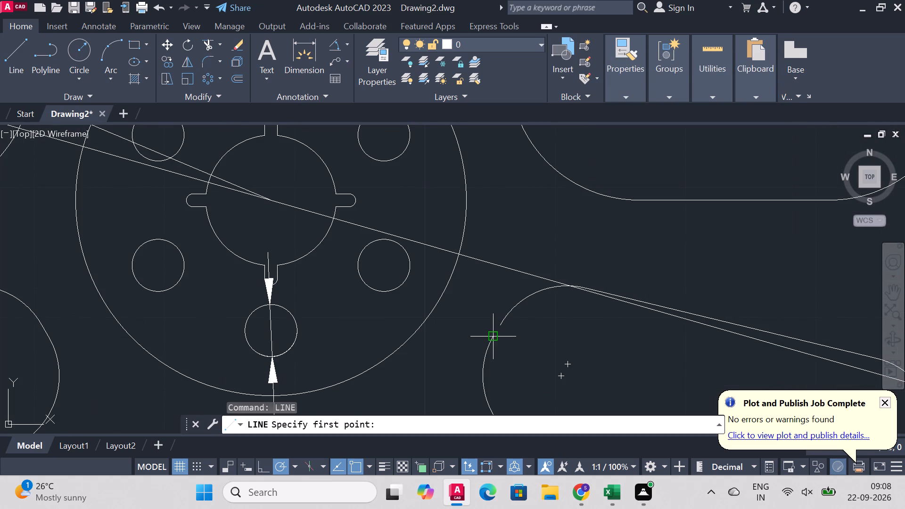
left_click(493, 337)
left_click(501, 324)
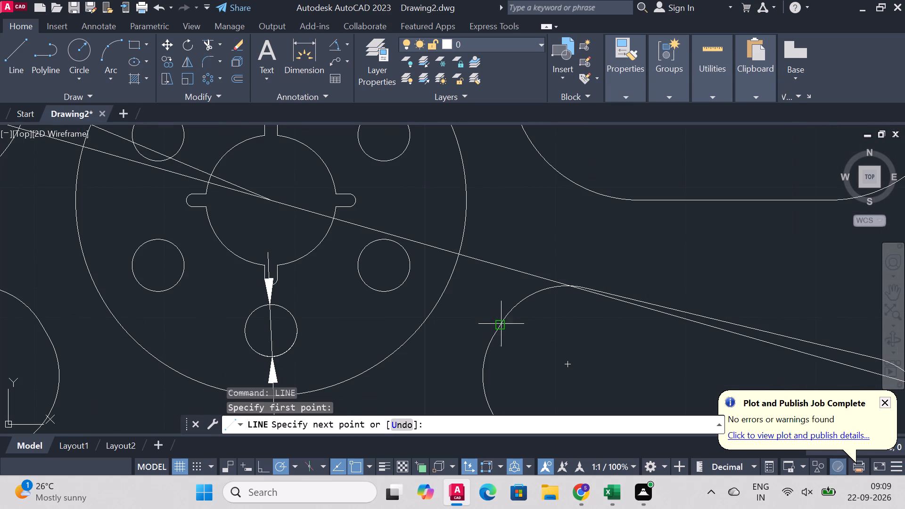
right_click(500, 321)
left_click(584, 154)
Dimension the hub circle's diameter, placing the text outside the rim at the wheel's upper left.
scroll(606, 223, "down", 3)
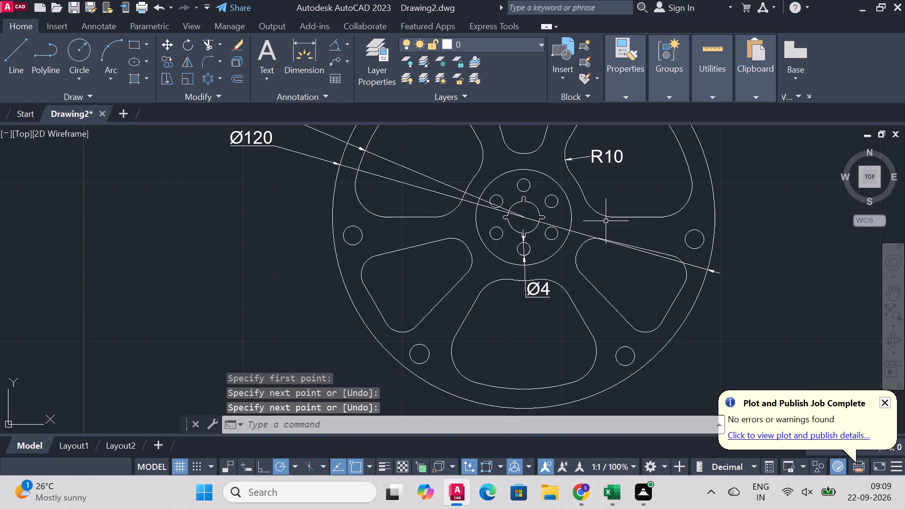
scroll(603, 221, "down", 3)
scroll(596, 163, "up", 2)
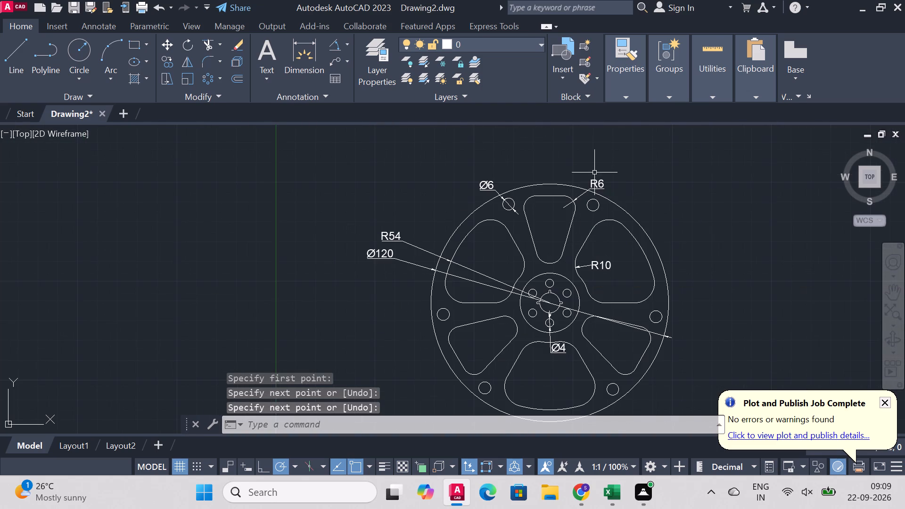
scroll(591, 201, "up", 1)
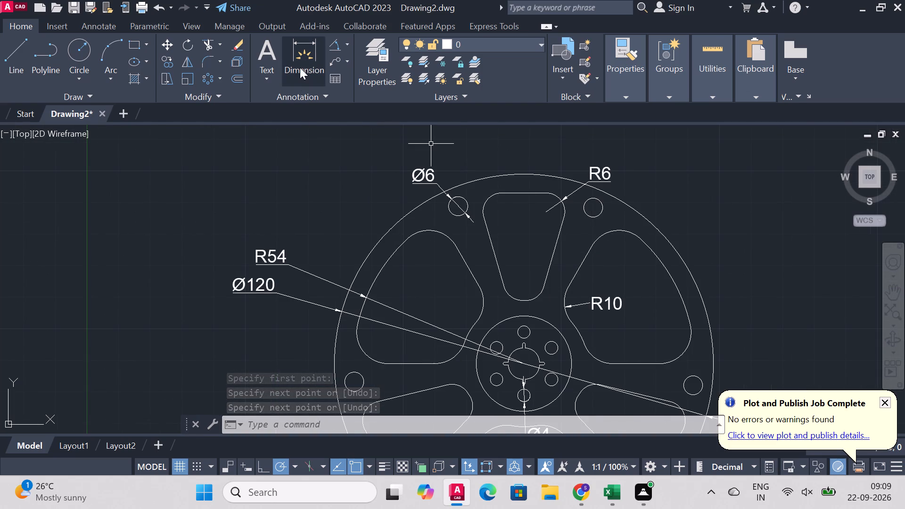
left_click(301, 51)
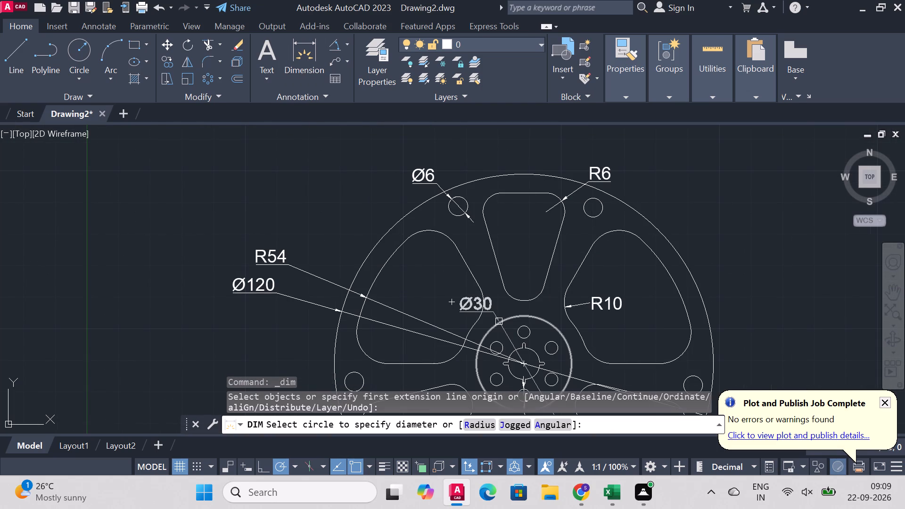
left_click(506, 317)
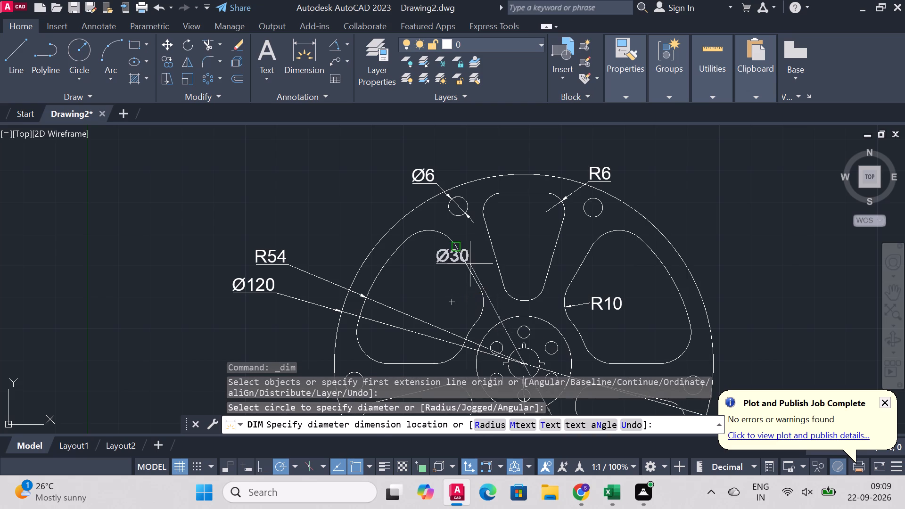
left_click(392, 201)
Add a second diameter dimension to the hub circle, placing its text inside the bottom large cutout, and end dimensioning.
scroll(610, 251, "down", 3)
scroll(614, 273, "up", 2)
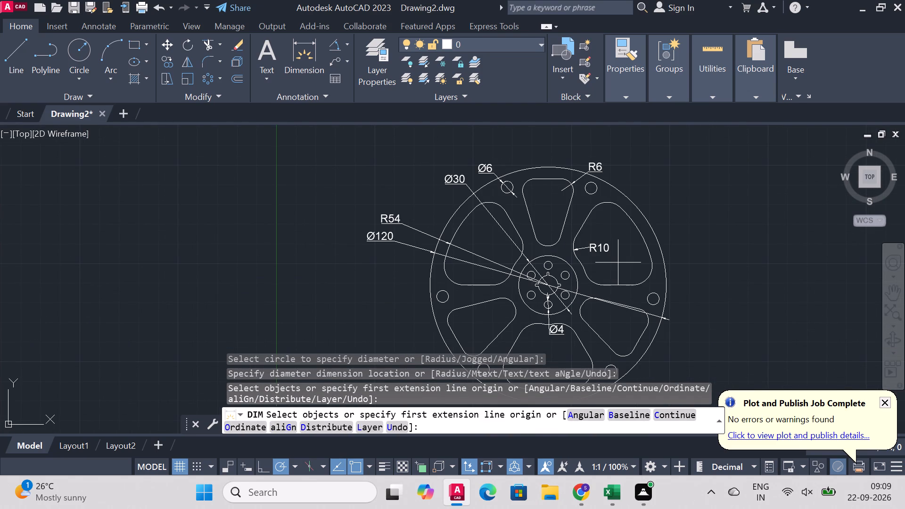
scroll(636, 256, "down", 1)
scroll(634, 318, "up", 2)
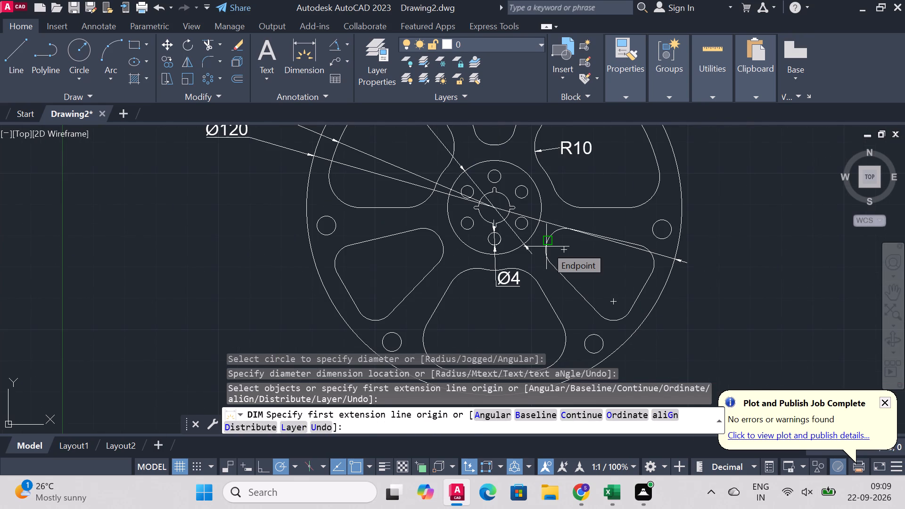
left_click(475, 254)
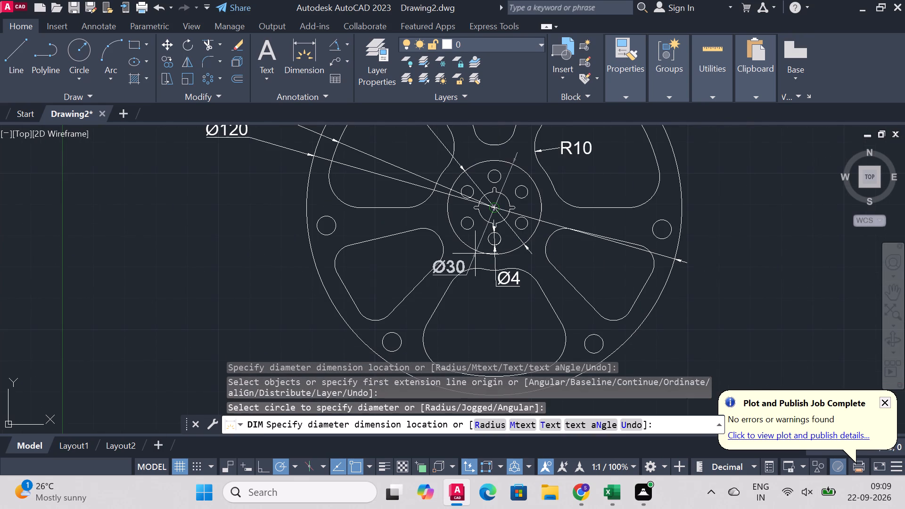
left_click(484, 314)
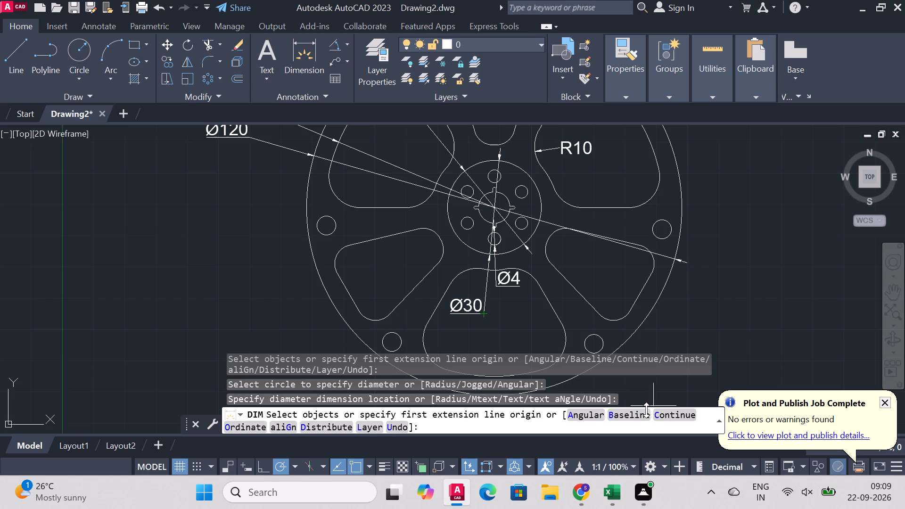
scroll(591, 179, "down", 2)
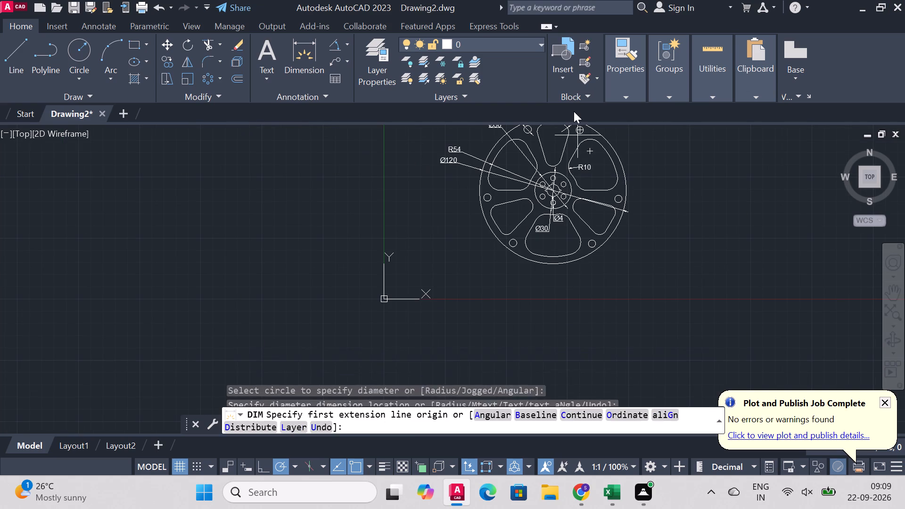
scroll(573, 107, "up", 1)
scroll(585, 189, "down", 2)
scroll(577, 161, "up", 1)
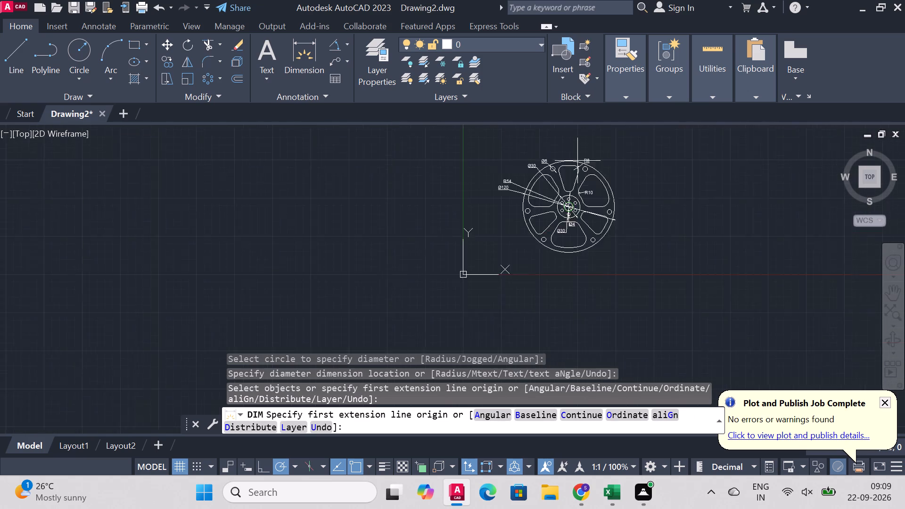
scroll(577, 161, "up", 1)
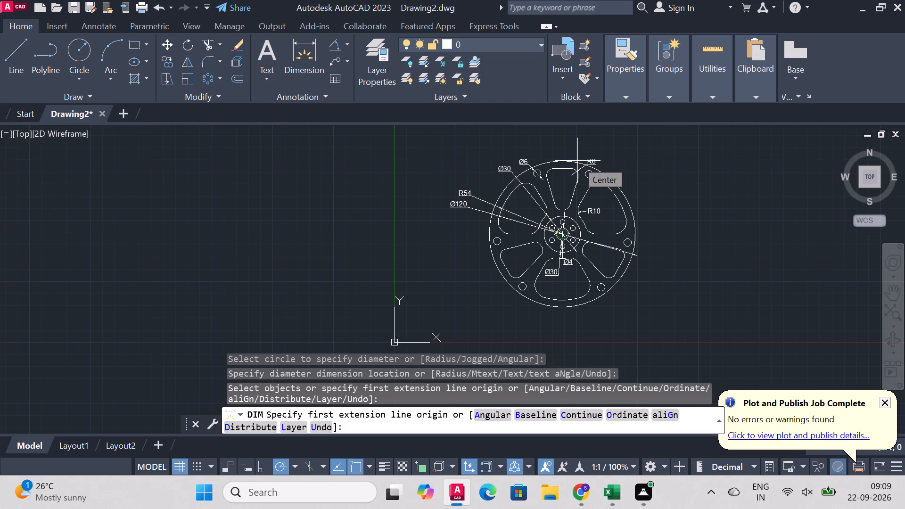
key("Escape")
key("Escape")
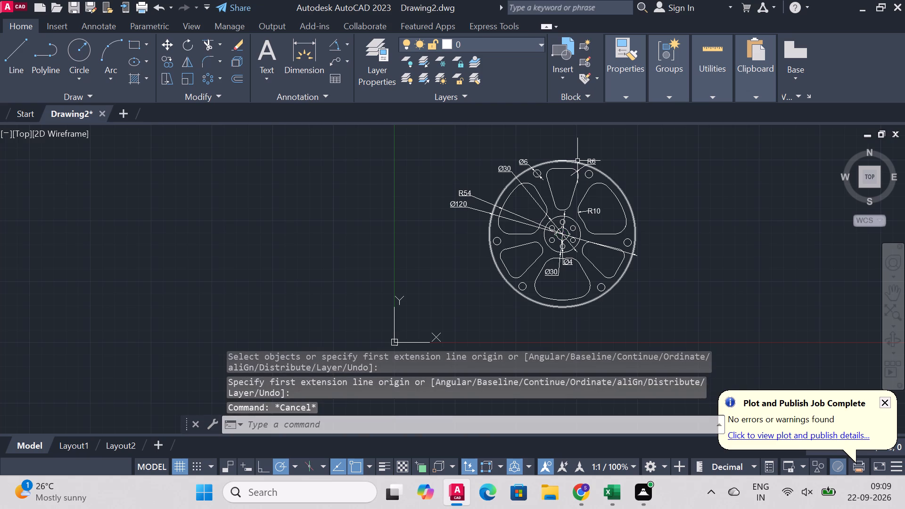
Turn off log file recording with the LOGFILEOFF command.
type("log")
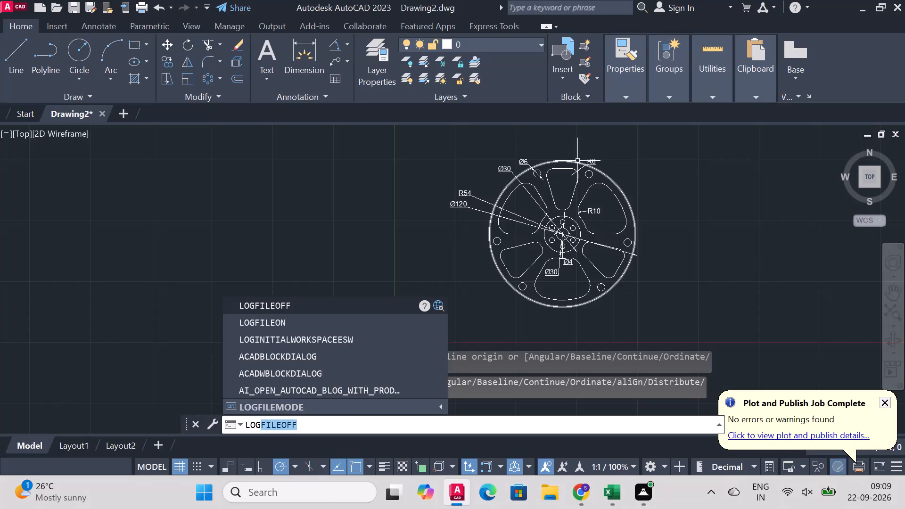
key("Return")
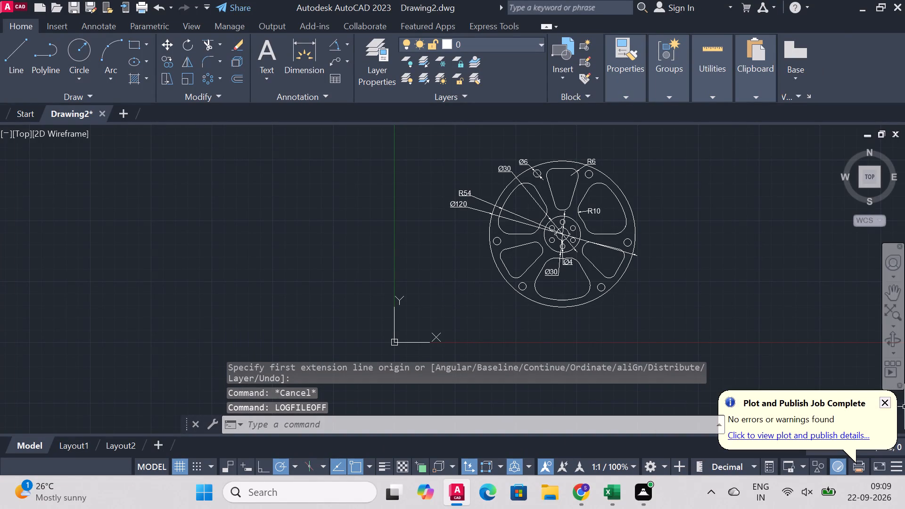
Dismiss the plot and publish notification.
left_click(881, 401)
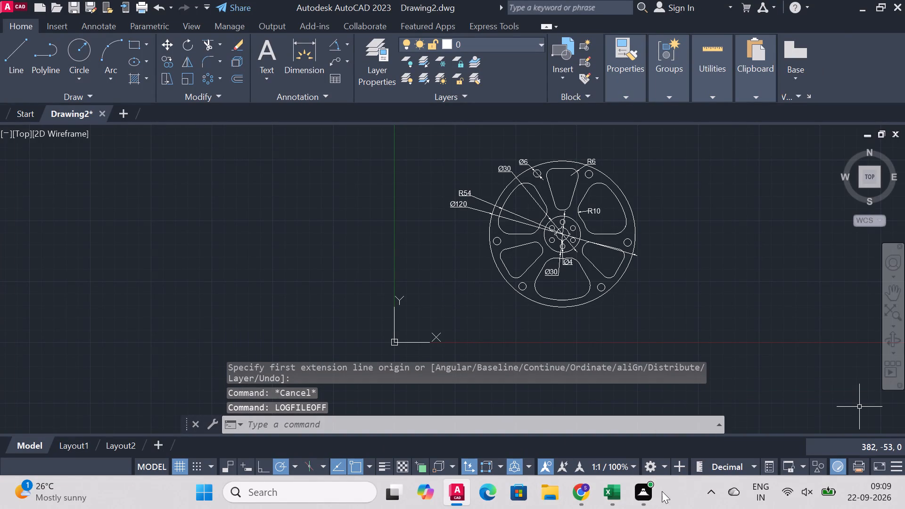
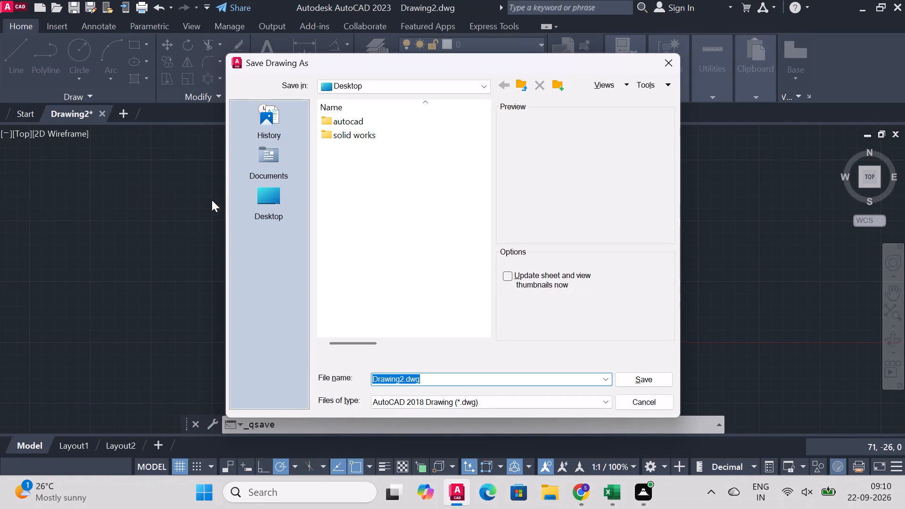
Save the drawing to the Desktop as "circular mechanical flange" in AutoCAD 2018 Drawing format.
left_click(237, 203)
left_click_drag(445, 384, 394, 385)
key("ctrl+v")
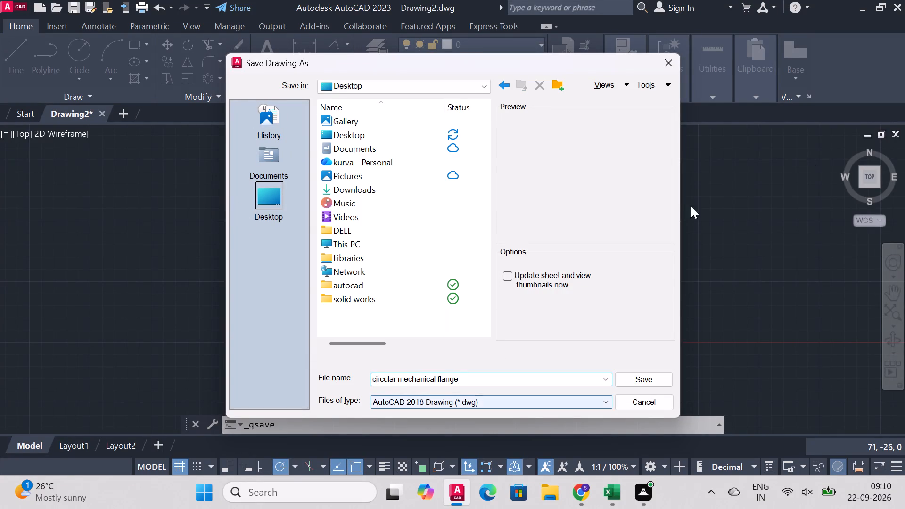
left_click(651, 375)
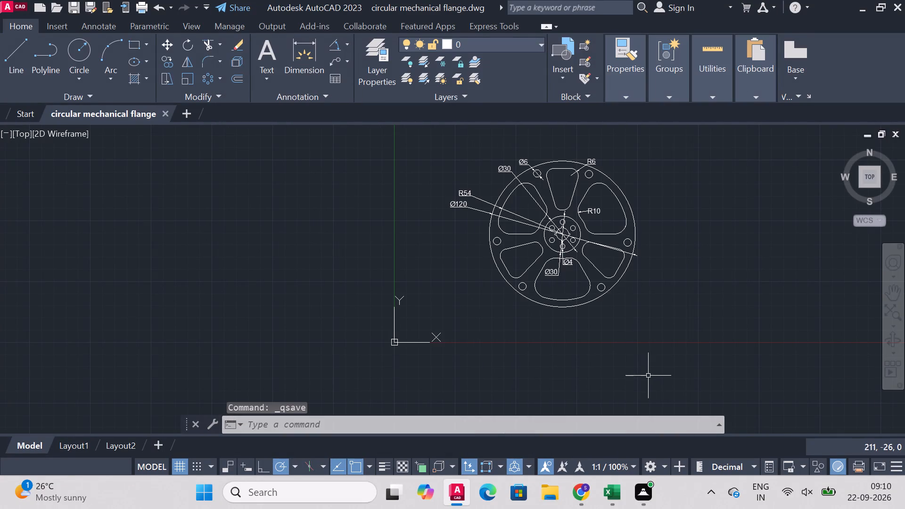
Set up a landscape plot with DWG To PDF.pc3, using a window around the whole wheel and its dimensions as plot area.
type("plot")
key("Return")
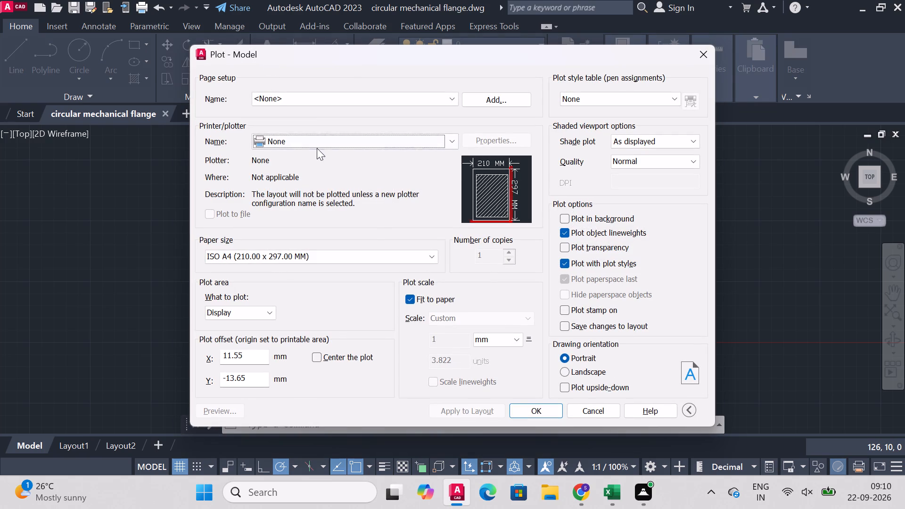
left_click(318, 148)
left_click(290, 284)
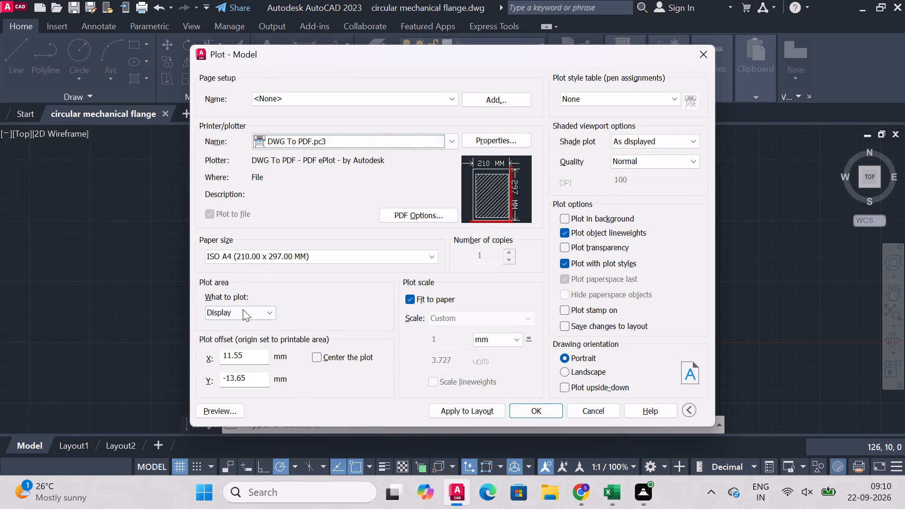
left_click(245, 312)
left_click(216, 351)
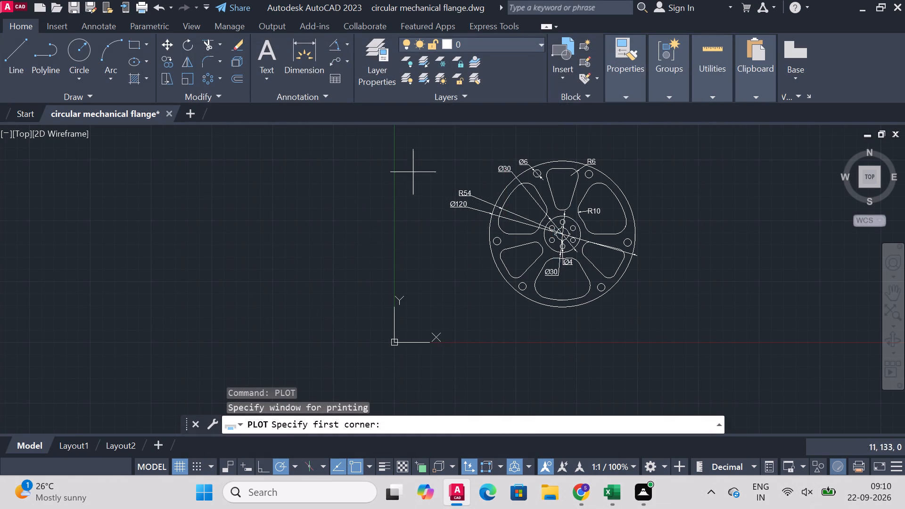
left_click(424, 136)
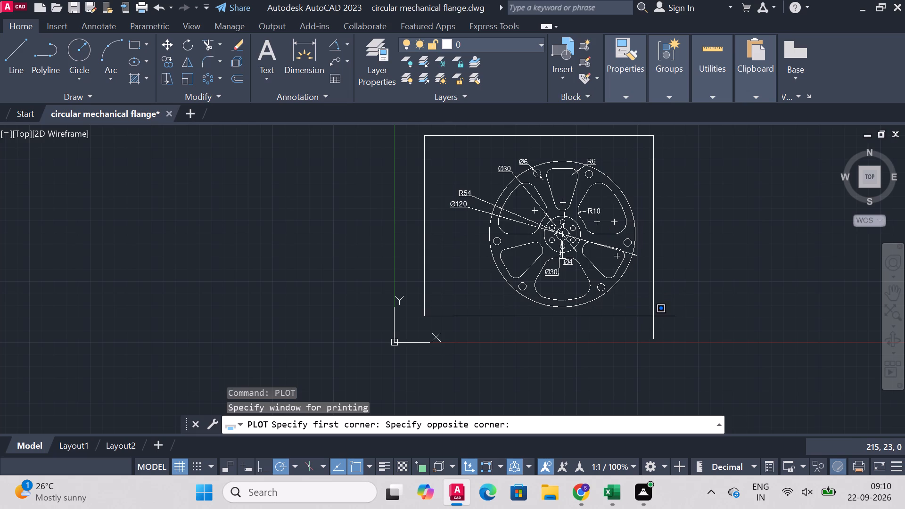
left_click(653, 317)
left_click(575, 374)
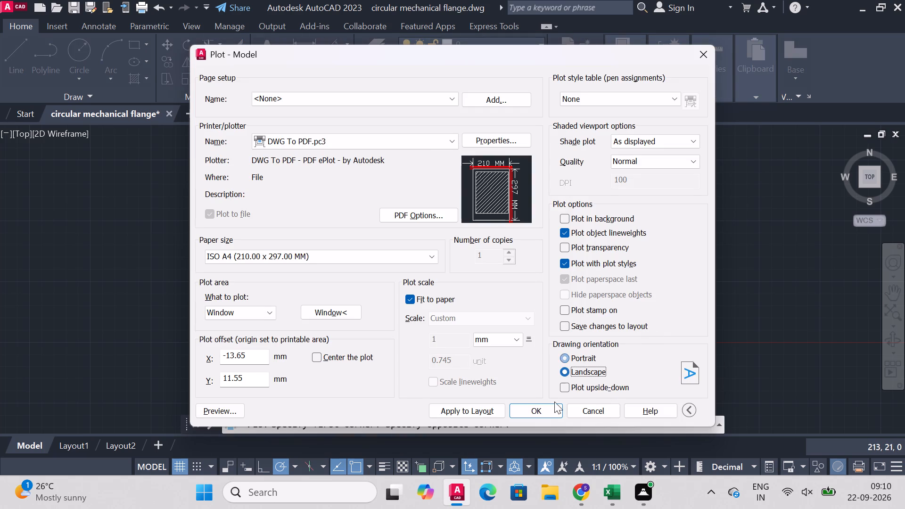
Plot the sheet to the Desktop as circular mechanical flange-Model.pdf.
left_click(545, 411)
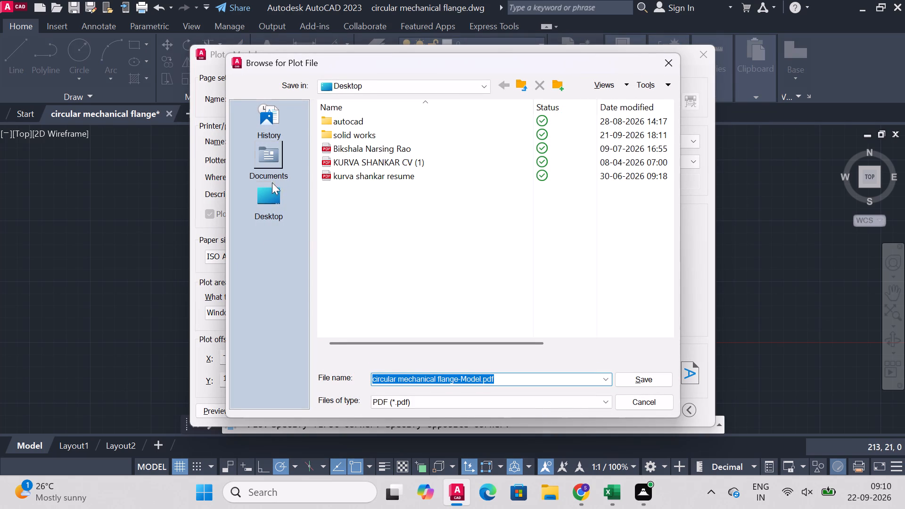
left_click(279, 202)
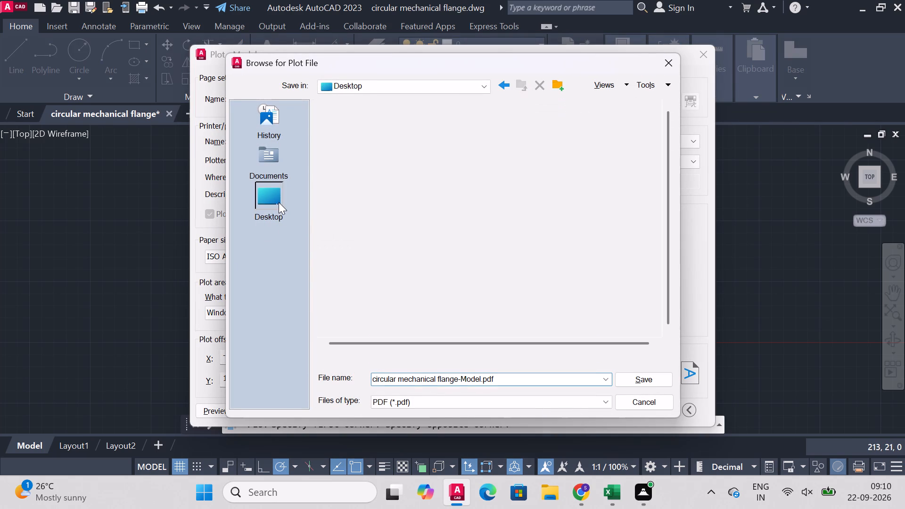
left_click(656, 381)
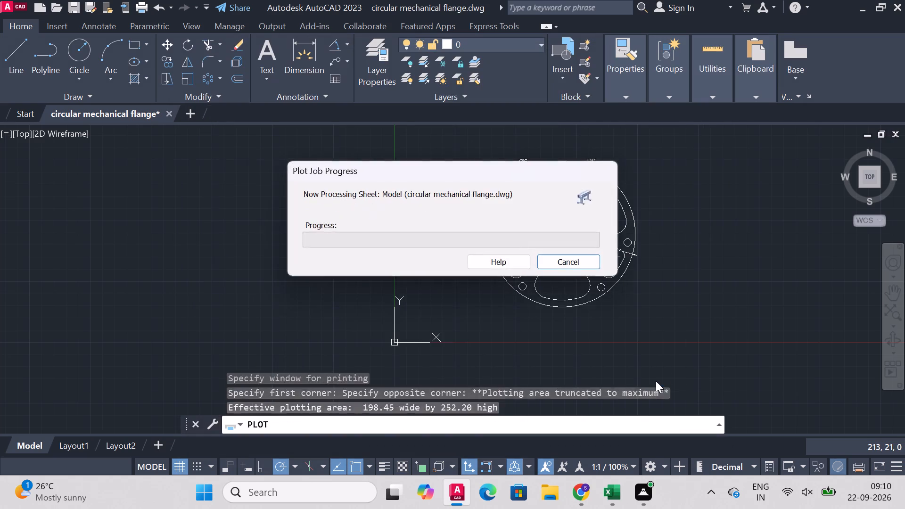
Look over the plotted wheel PDF in Microsoft Edge and close it.
scroll(646, 361, "down", 1)
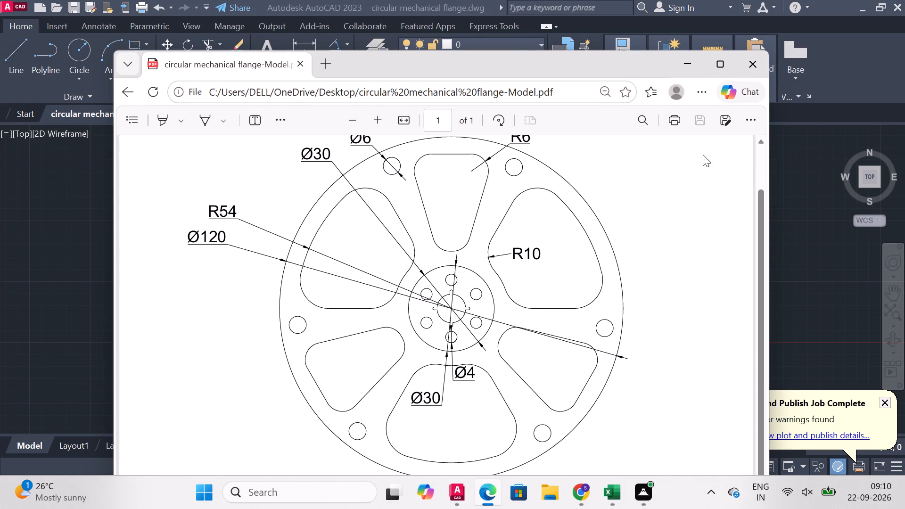
left_click(748, 66)
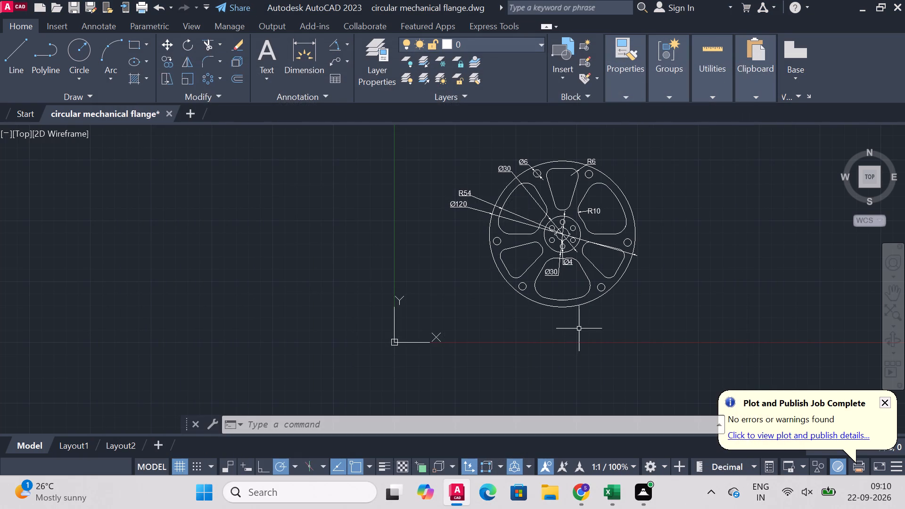
Start a new blank drawing in AutoCAD.
left_click(189, 112)
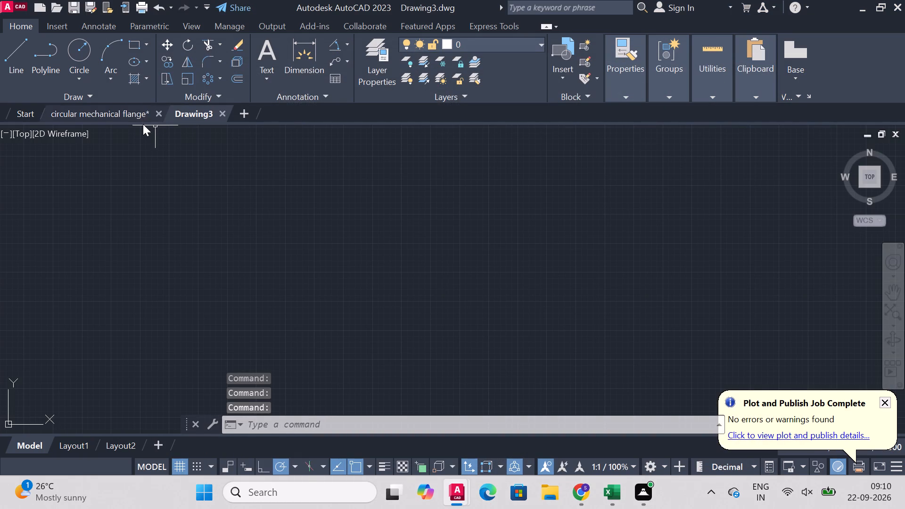
Close the circular mechanical flange drawing, answering the save prompt.
left_click(155, 112)
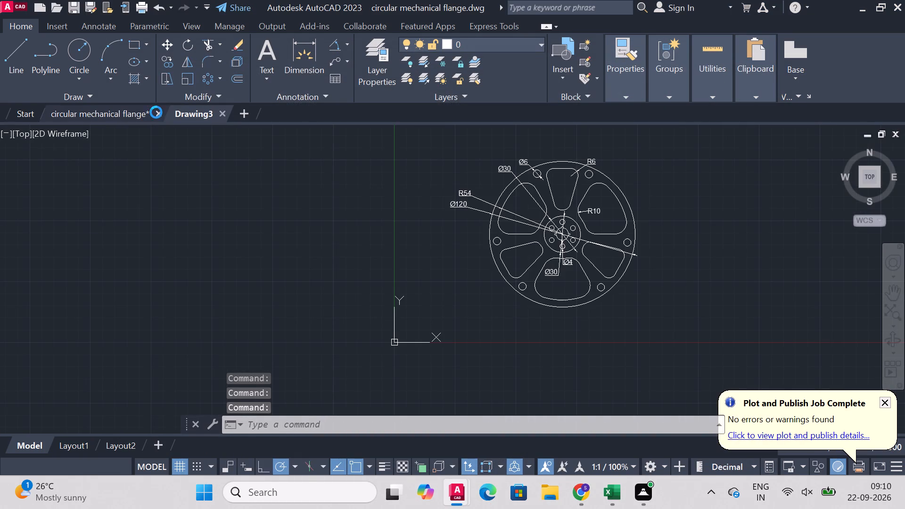
left_click(428, 274)
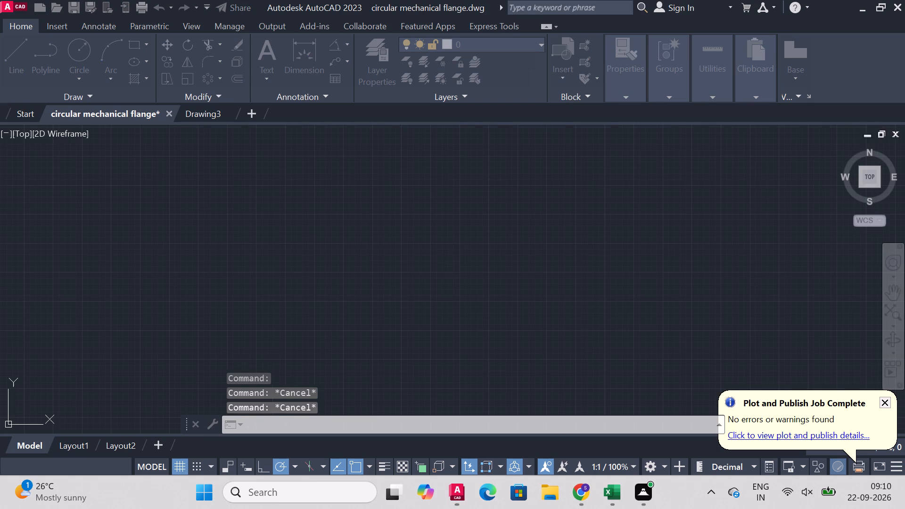